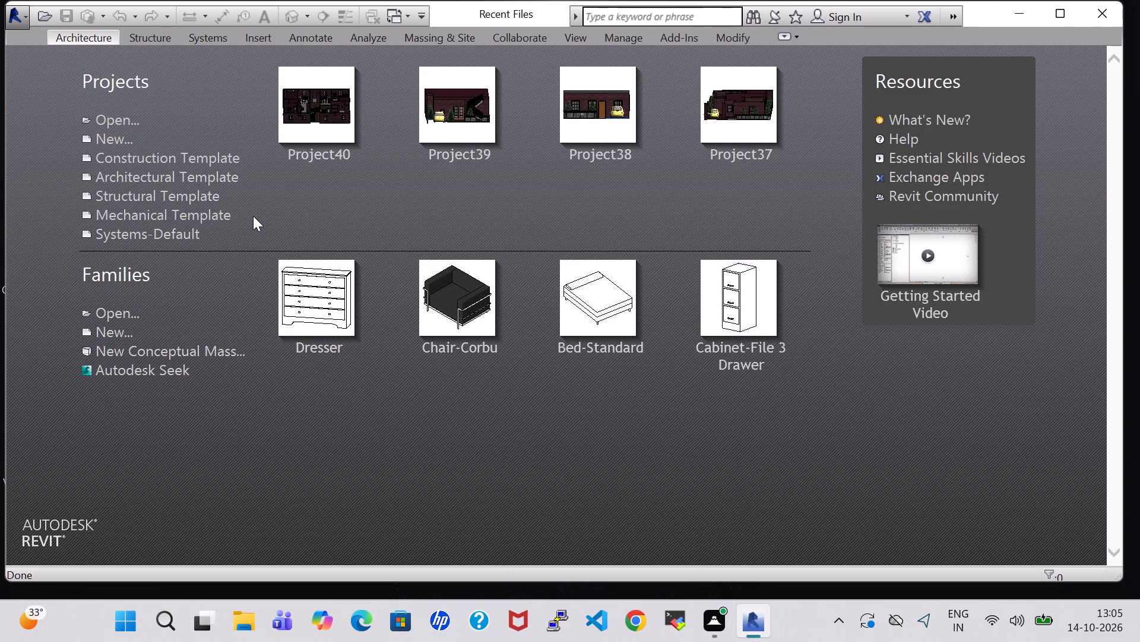
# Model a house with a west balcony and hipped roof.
# Create a new project from the Architectural Template.
pyautogui.click(107, 139)
pyautogui.click(548, 265)
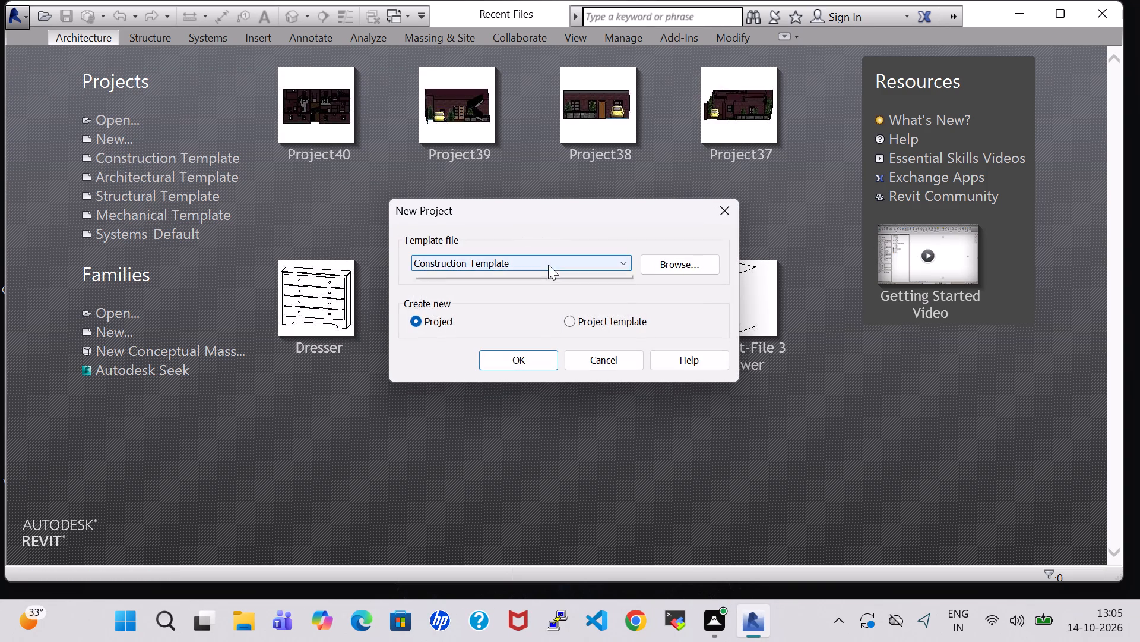
pyautogui.click(482, 298)
pyautogui.click(519, 355)
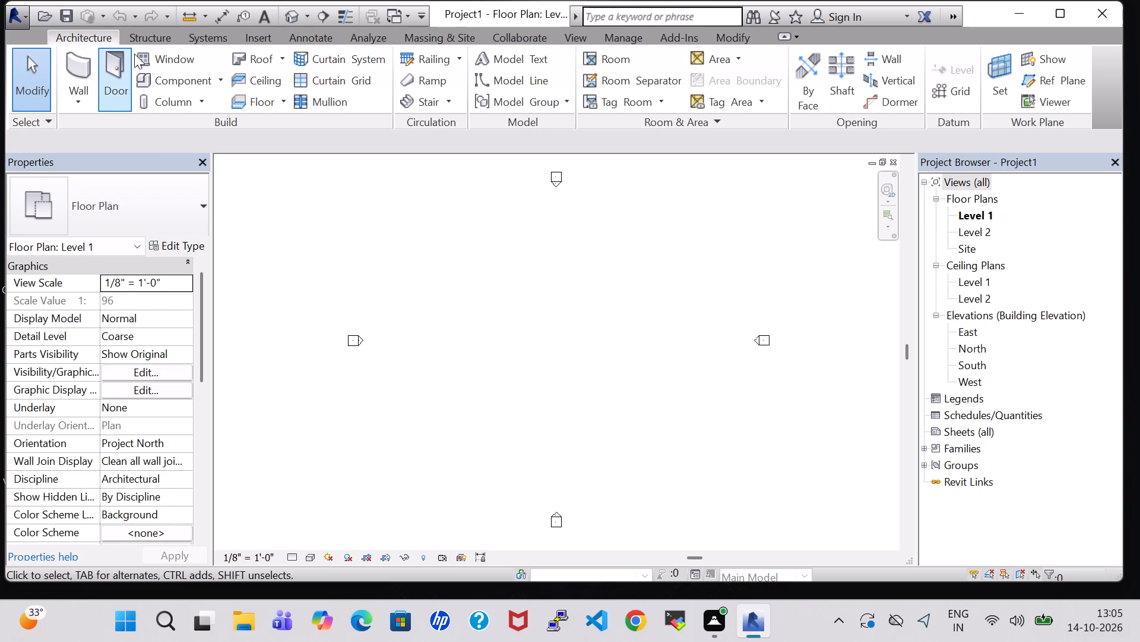
# Draw a closed rectangle of Generic - 8" walls on Level 1, 10' high, about 40' by 25'-4".
pyautogui.click(82, 56)
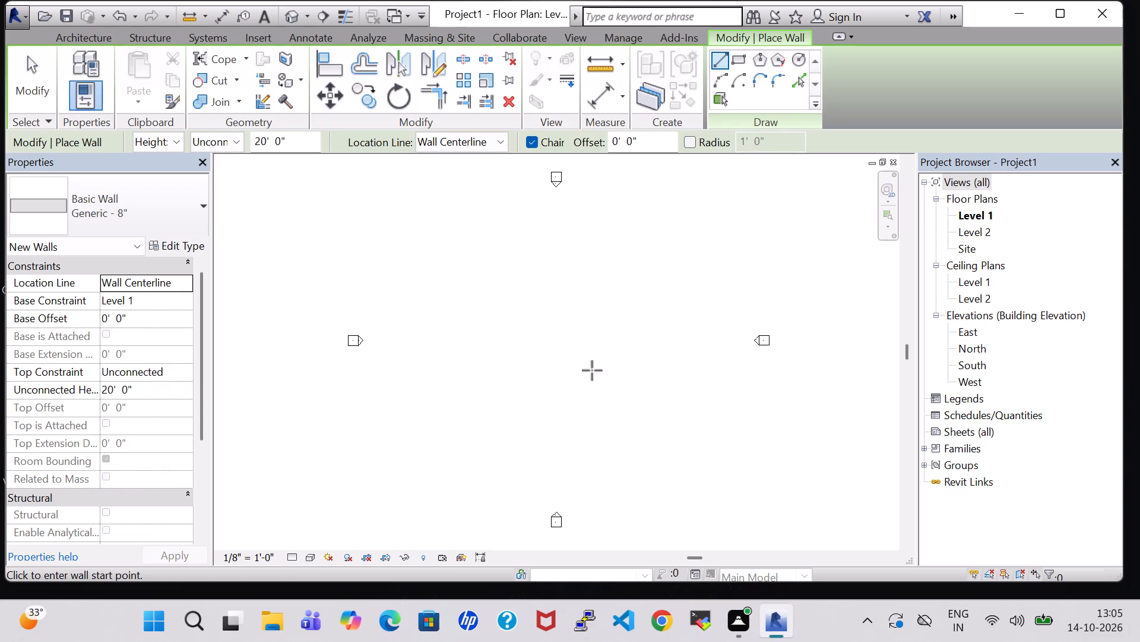
pyautogui.click(263, 138)
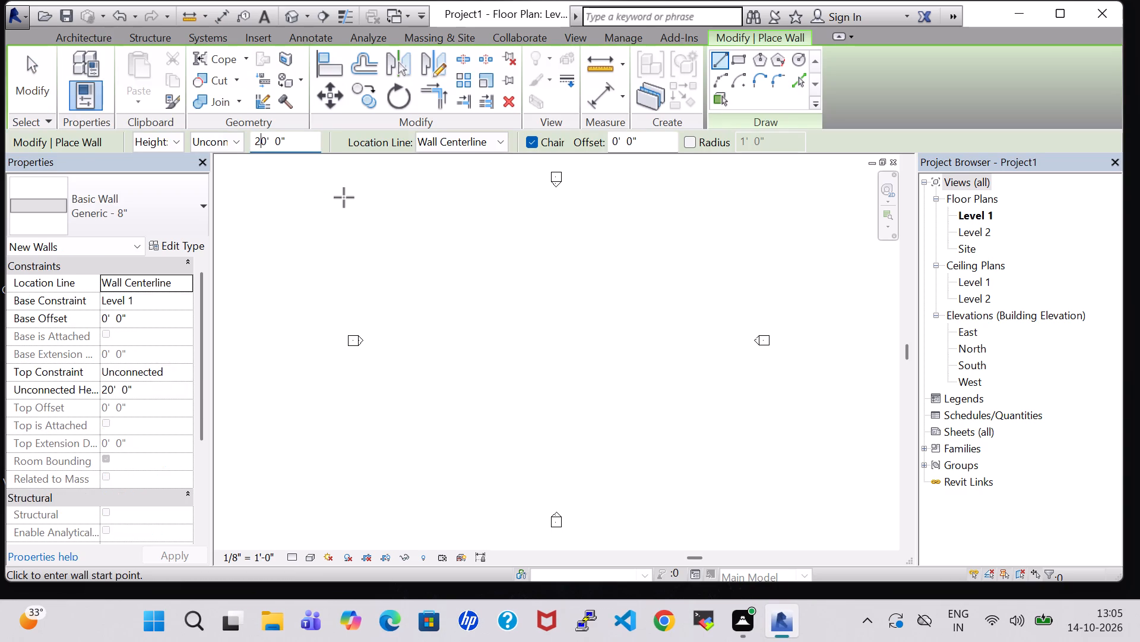
pyautogui.press('BackSpace')
pyautogui.press('1')
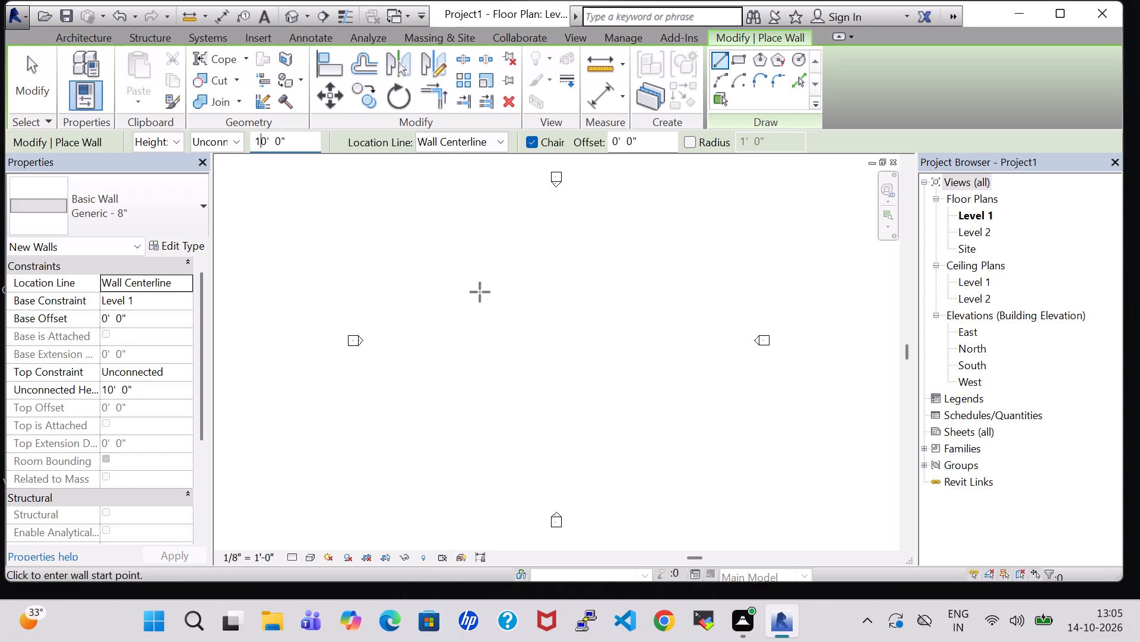
pyautogui.click(82, 45)
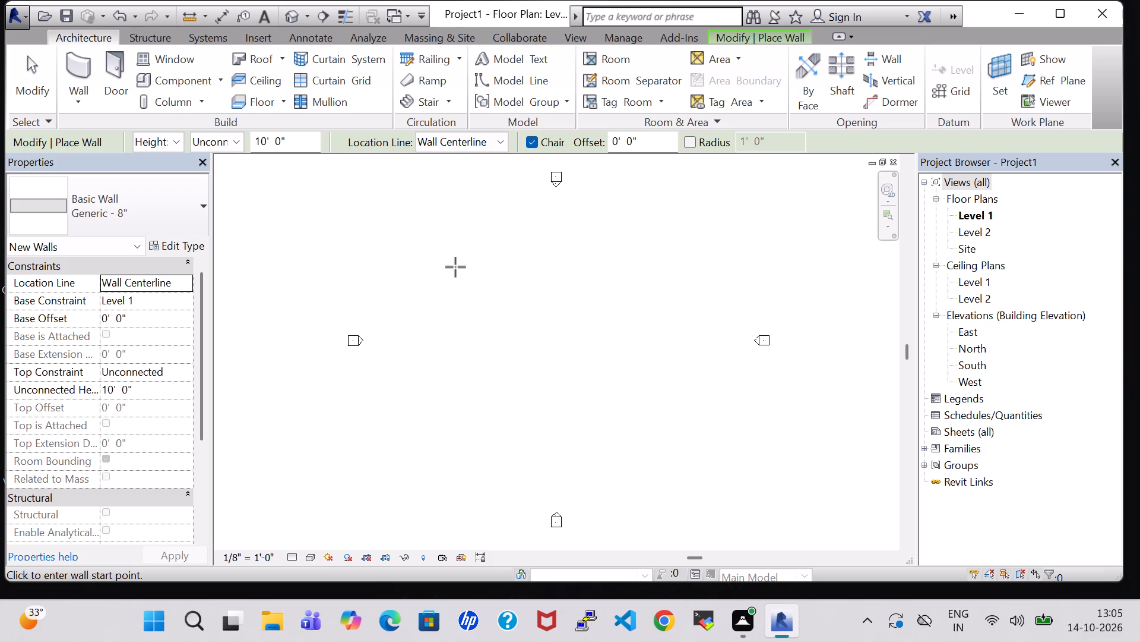
pyautogui.click(406, 245)
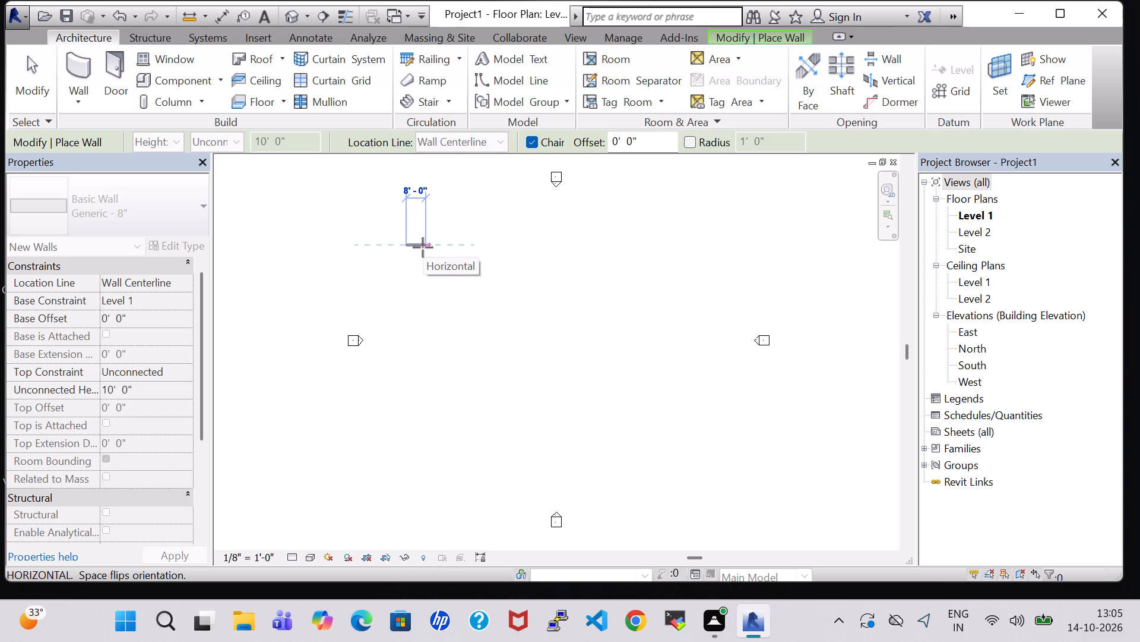
pyautogui.click(502, 250)
pyautogui.scroll(3, 502, 293)
pyautogui.moveTo(433, 256); pyautogui.dragTo(536, 278, button='middle')
pyautogui.scroll(4, 538, 278)
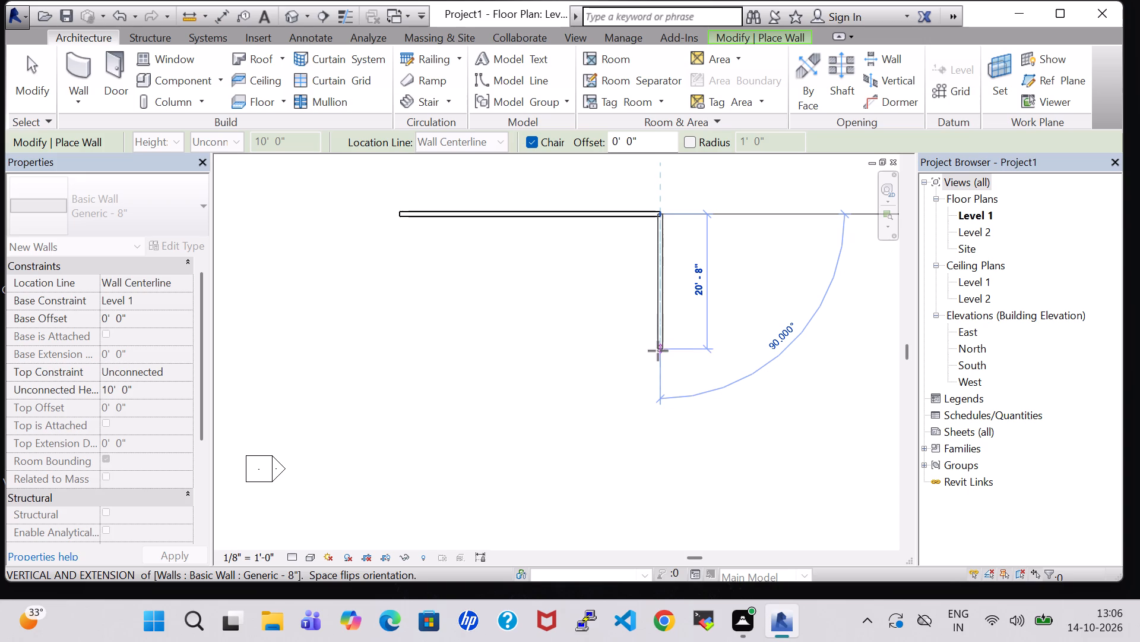
pyautogui.moveTo(658, 389); pyautogui.dragTo(658, 364, button='middle')
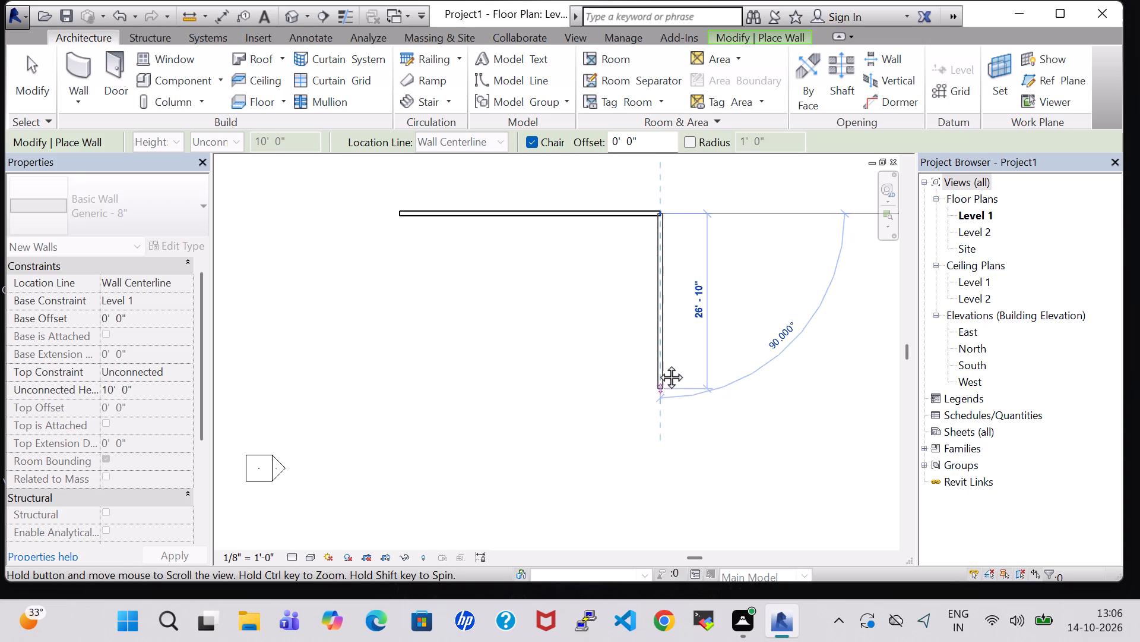
pyautogui.moveTo(658, 364); pyautogui.dragTo(659, 340, button='middle')
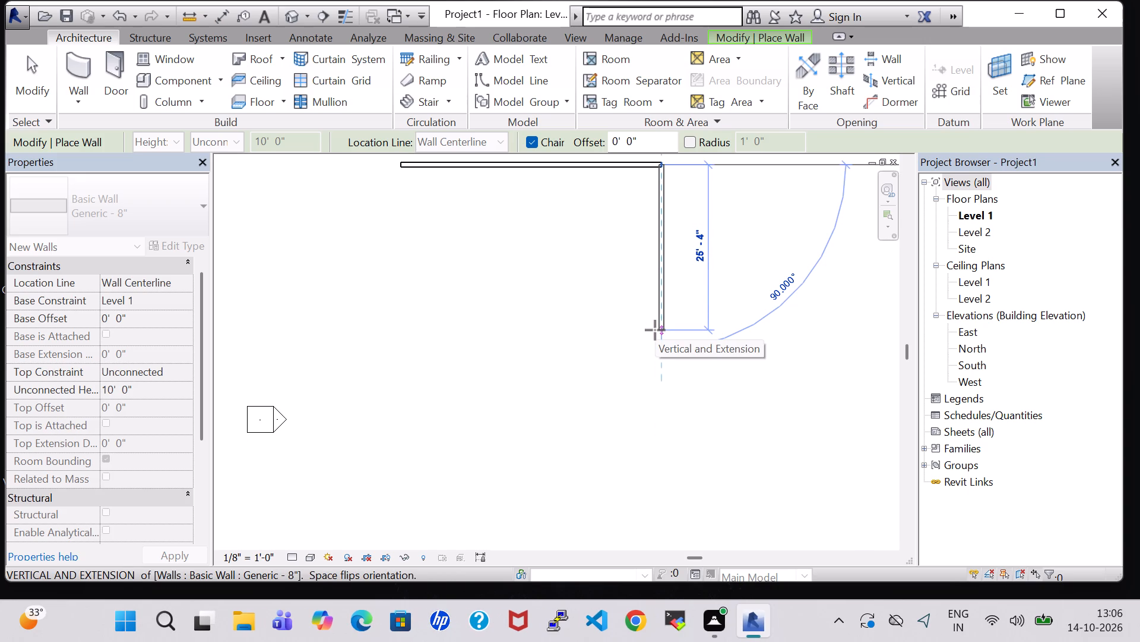
pyautogui.click(655, 330)
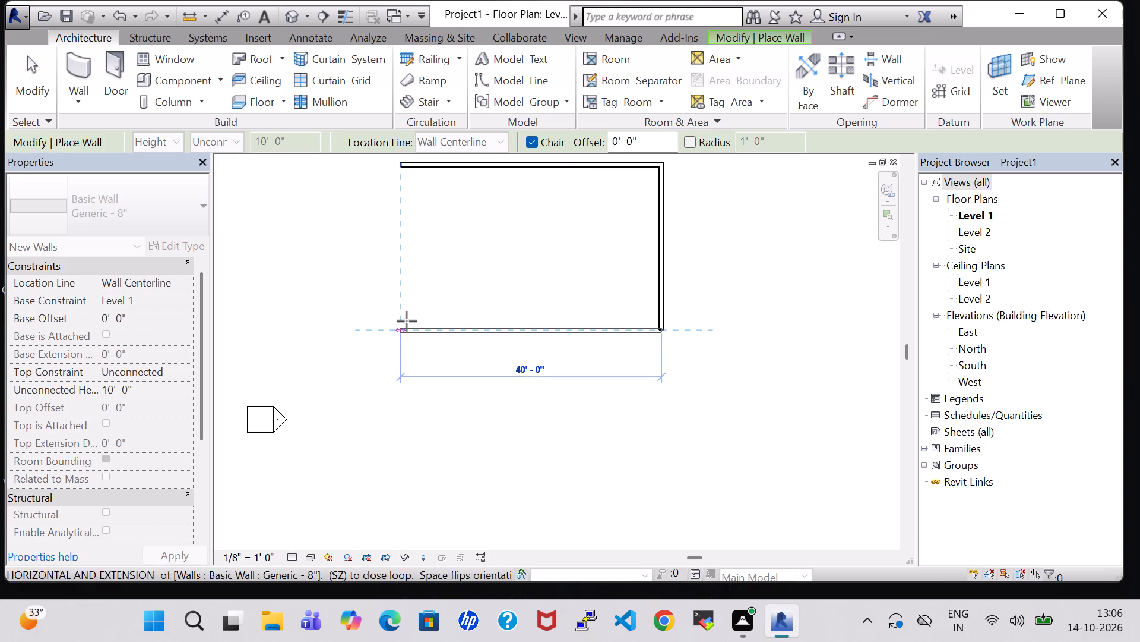
pyautogui.click(407, 321)
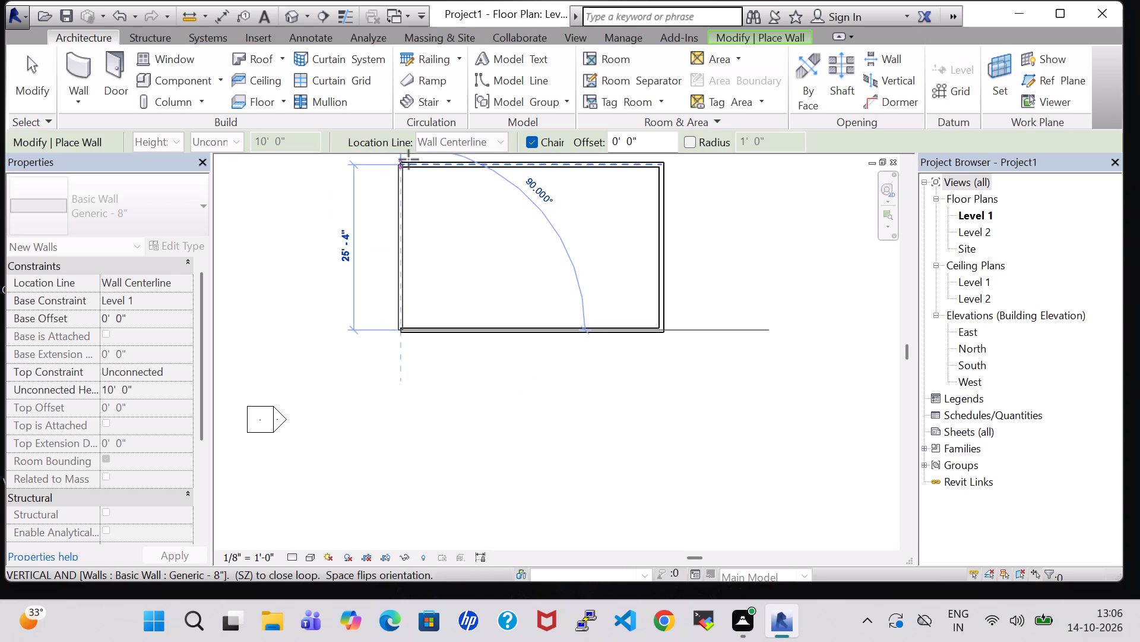
pyautogui.click(400, 161)
pyautogui.scroll(-1, 463, 211)
pyautogui.moveTo(527, 219); pyautogui.dragTo(550, 322, button='middle')
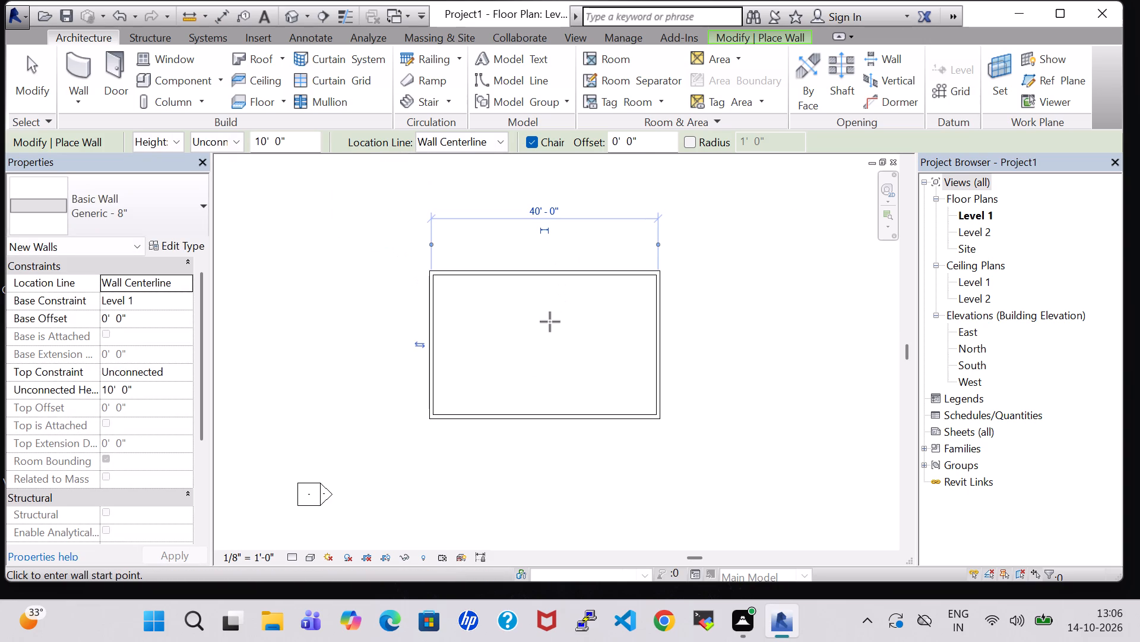
pyautogui.press('Escape')
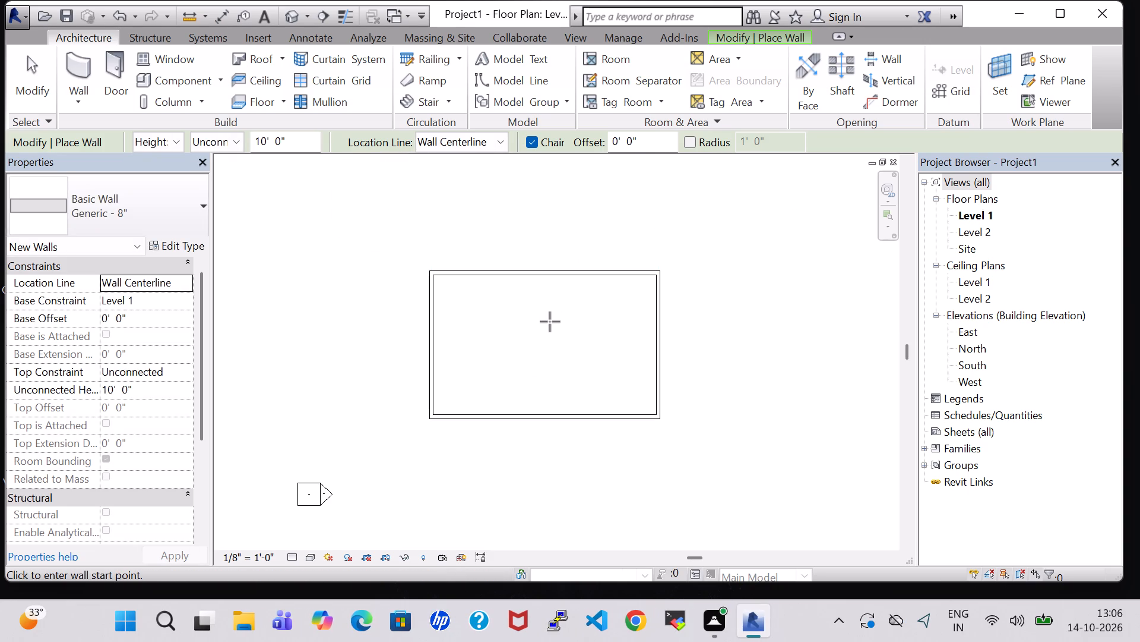
# Enclose a small room in the plan's upper-right corner with two walls, about 7'-9" wide by 5'-9" deep.
pyautogui.scroll(2, 556, 320)
pyautogui.moveTo(556, 320); pyautogui.dragTo(556, 303, button='middle')
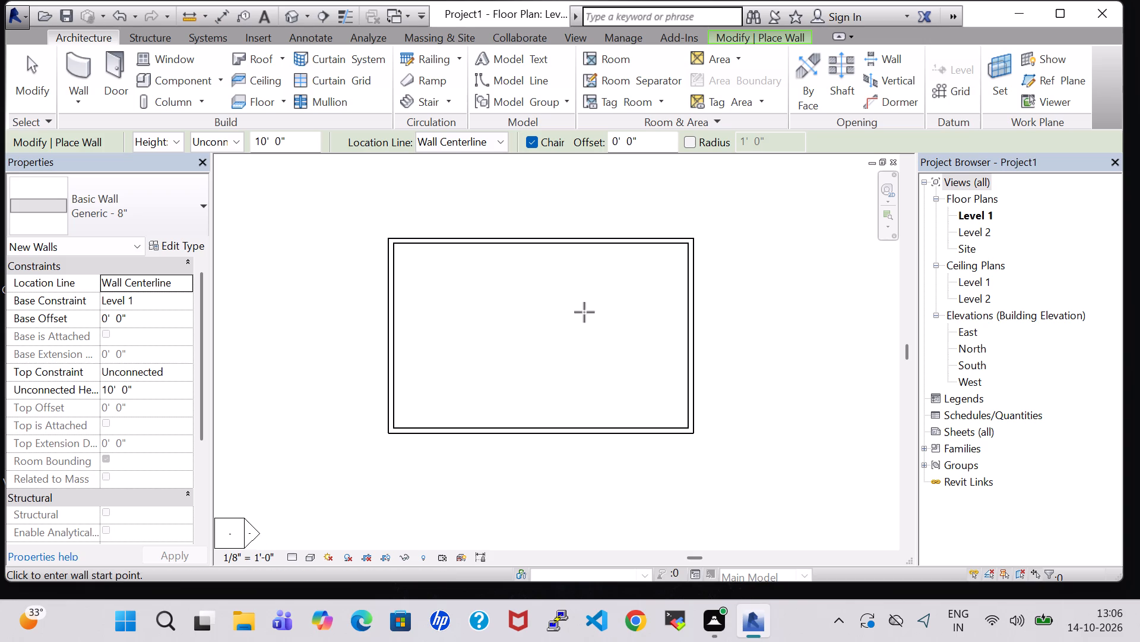
pyautogui.scroll(2, 612, 318)
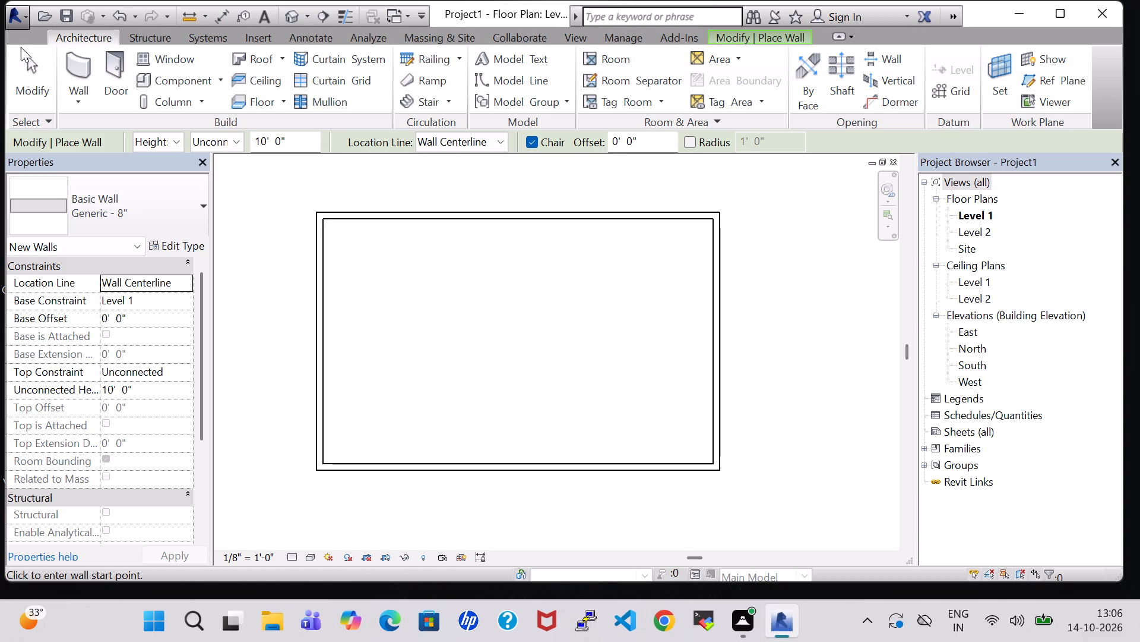
pyautogui.click(84, 61)
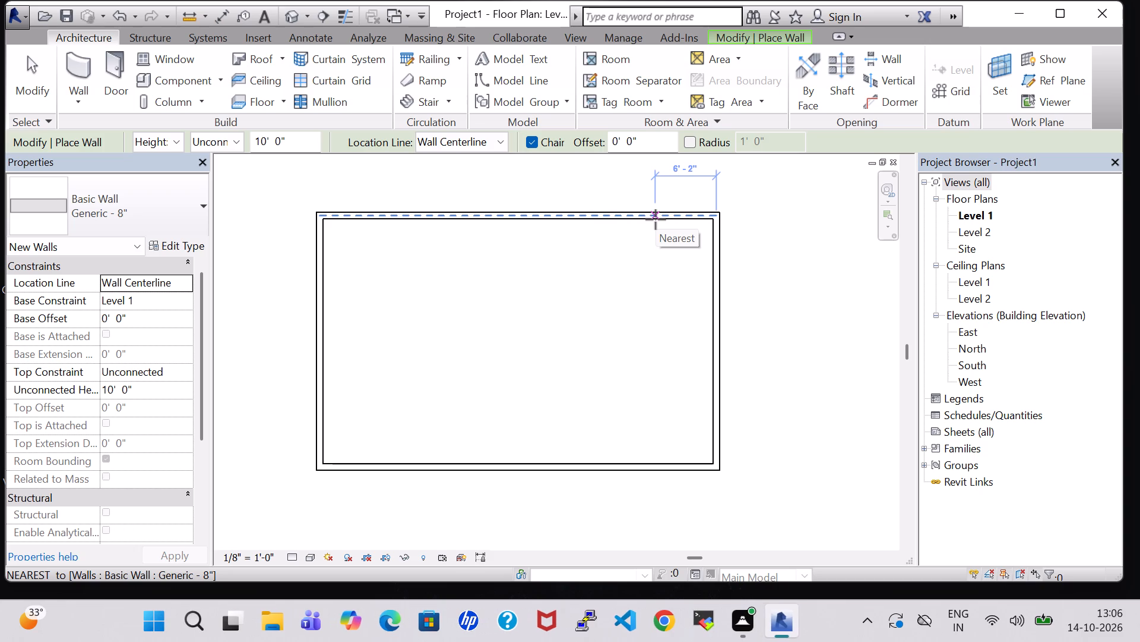
pyautogui.click(718, 273)
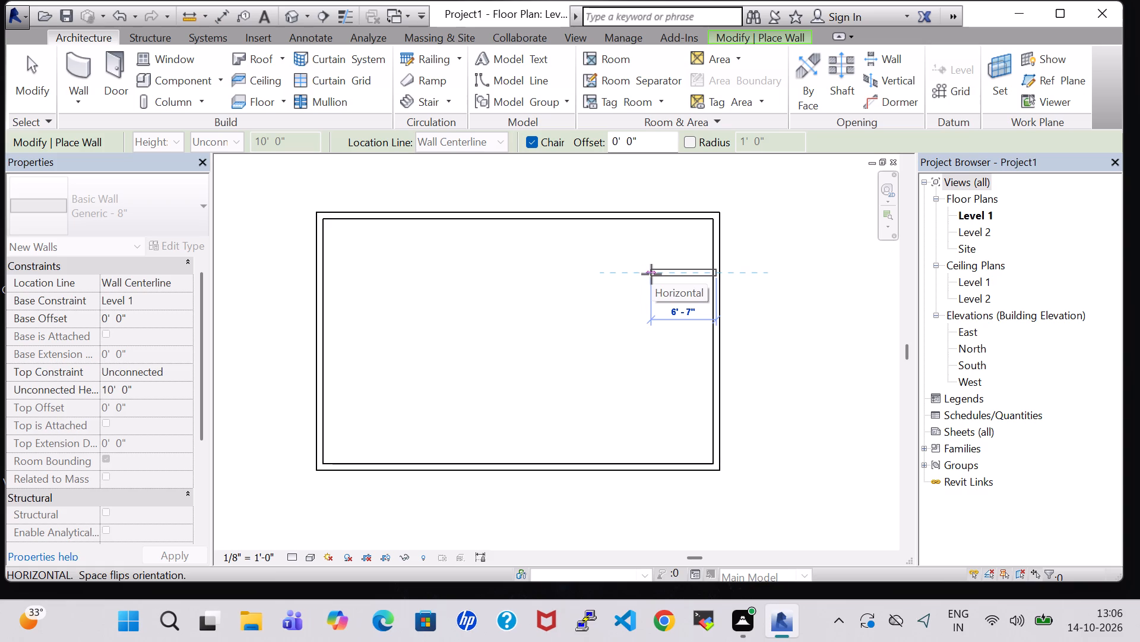
pyautogui.click(639, 274)
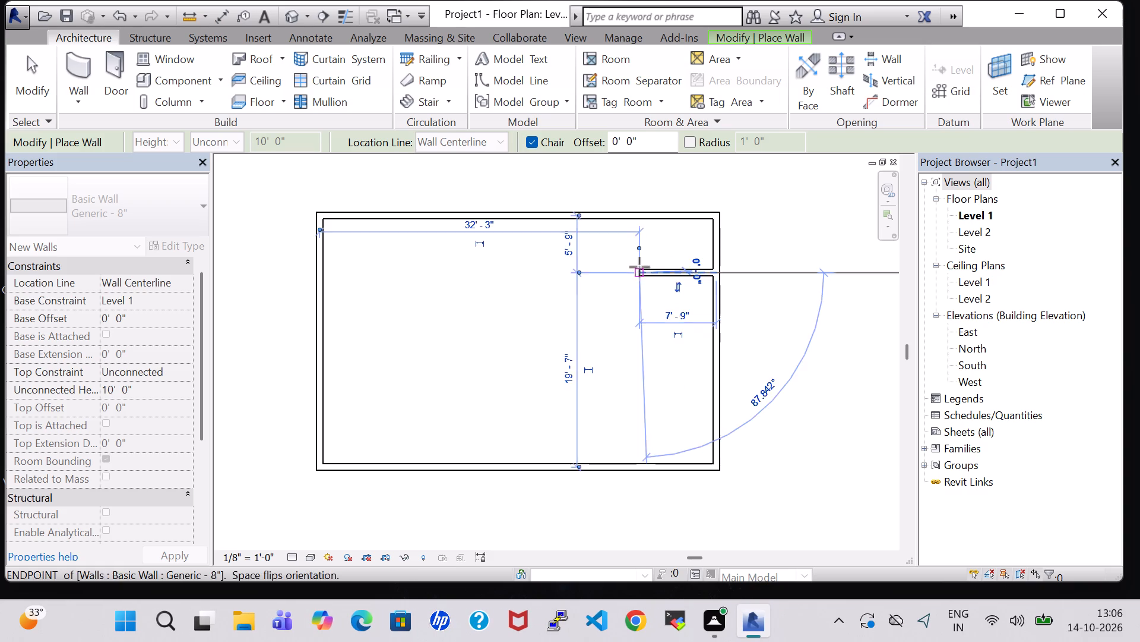
pyautogui.click(638, 213)
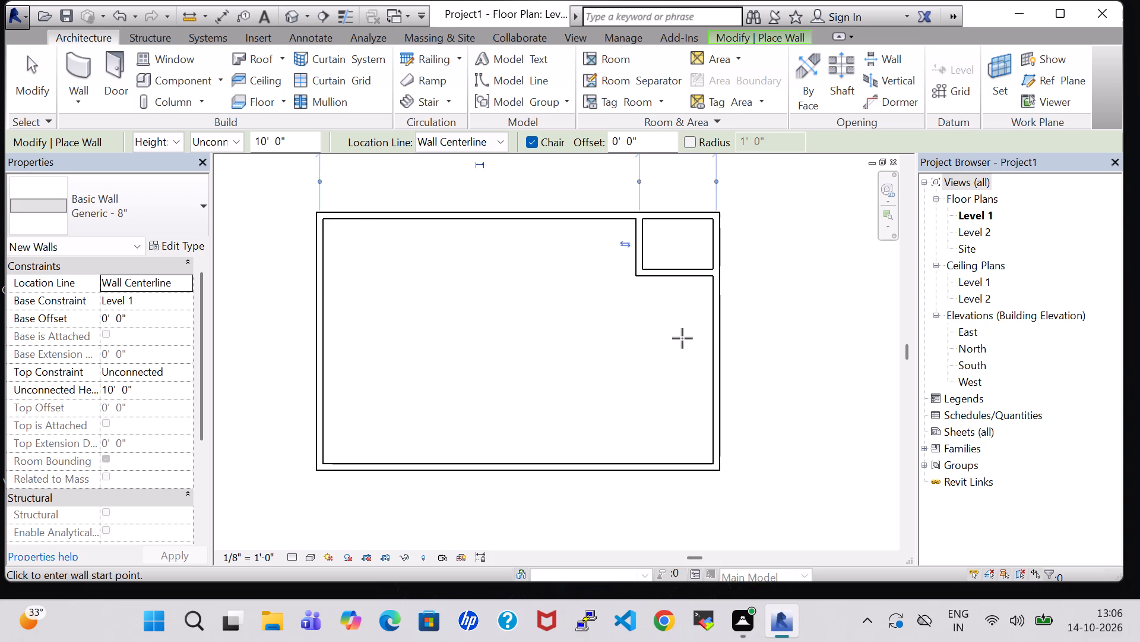
# Draw two vertical partition walls spanning the building's full depth, about 22' and 7'-2" from the left exterior wall.
pyautogui.moveTo(682, 338); pyautogui.dragTo(680, 346, button='middle')
pyautogui.scroll(-1, 682, 338)
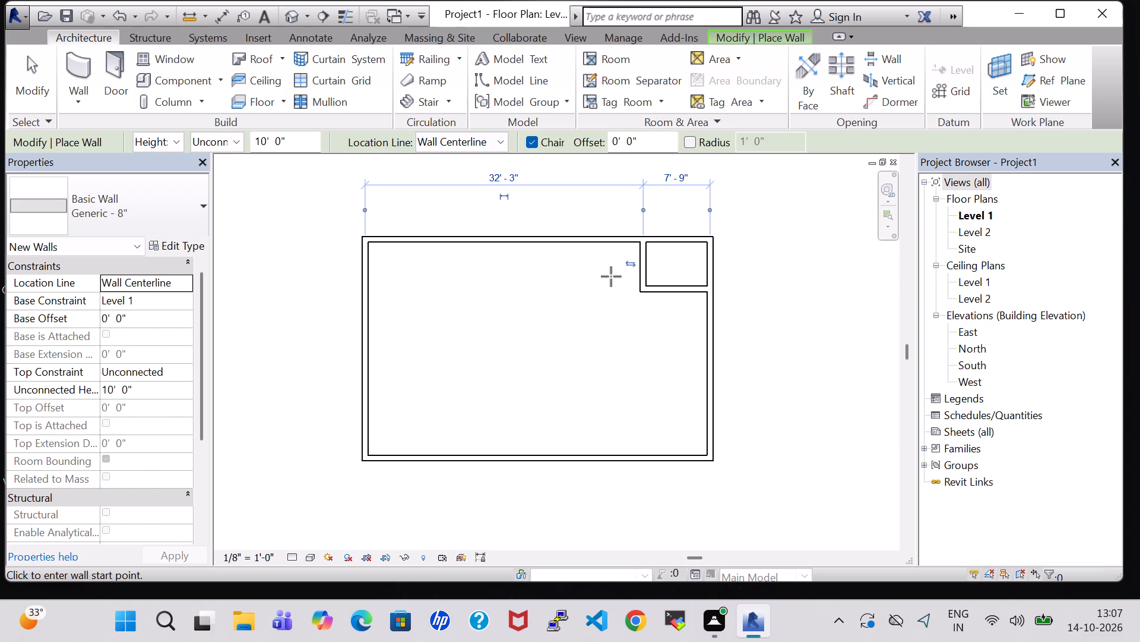
pyautogui.click(555, 244)
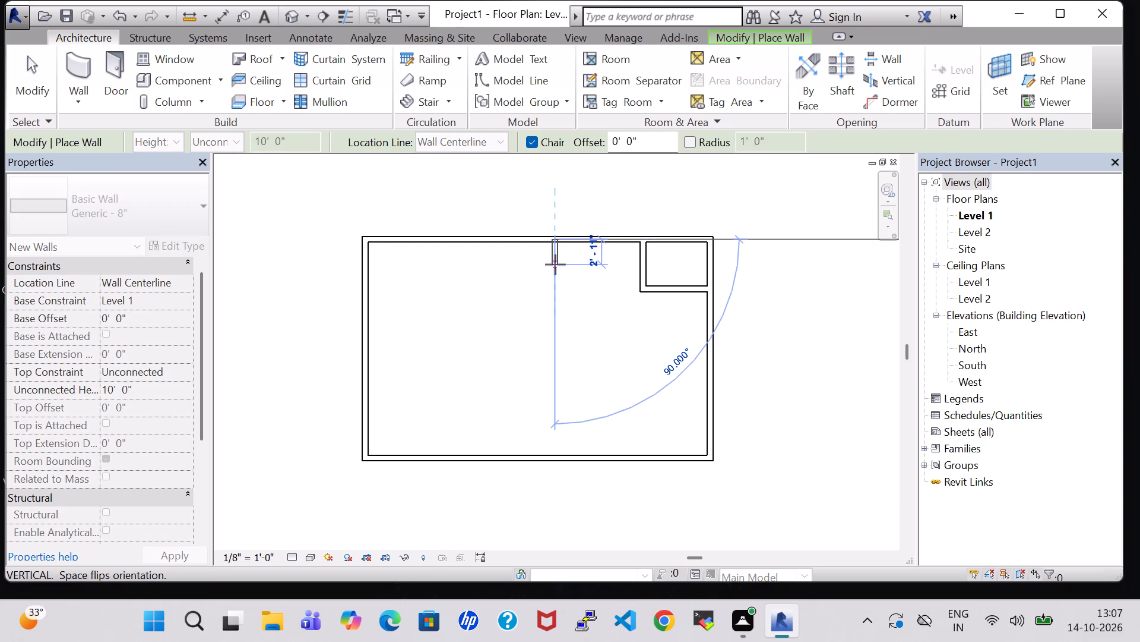
pyautogui.click(560, 455)
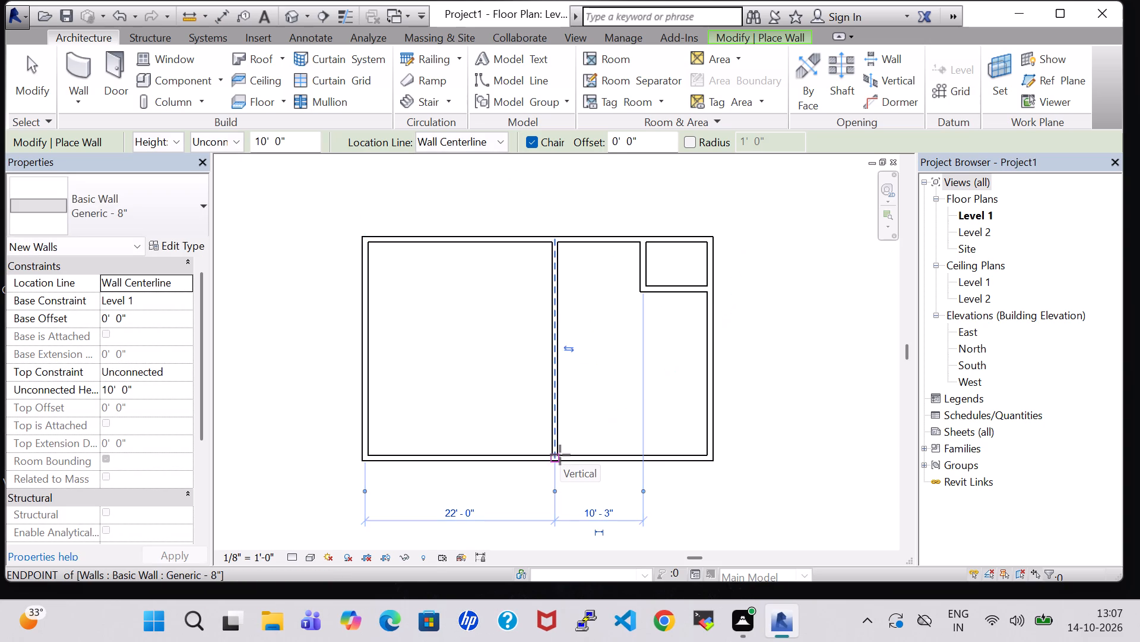
pyautogui.click(427, 243)
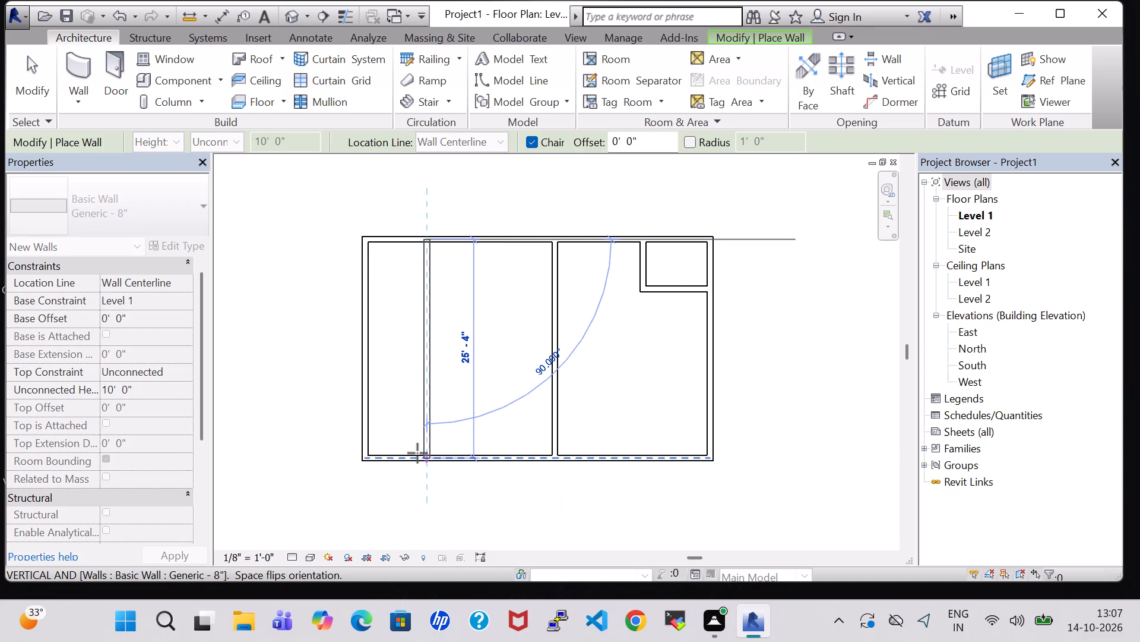
pyautogui.click(425, 456)
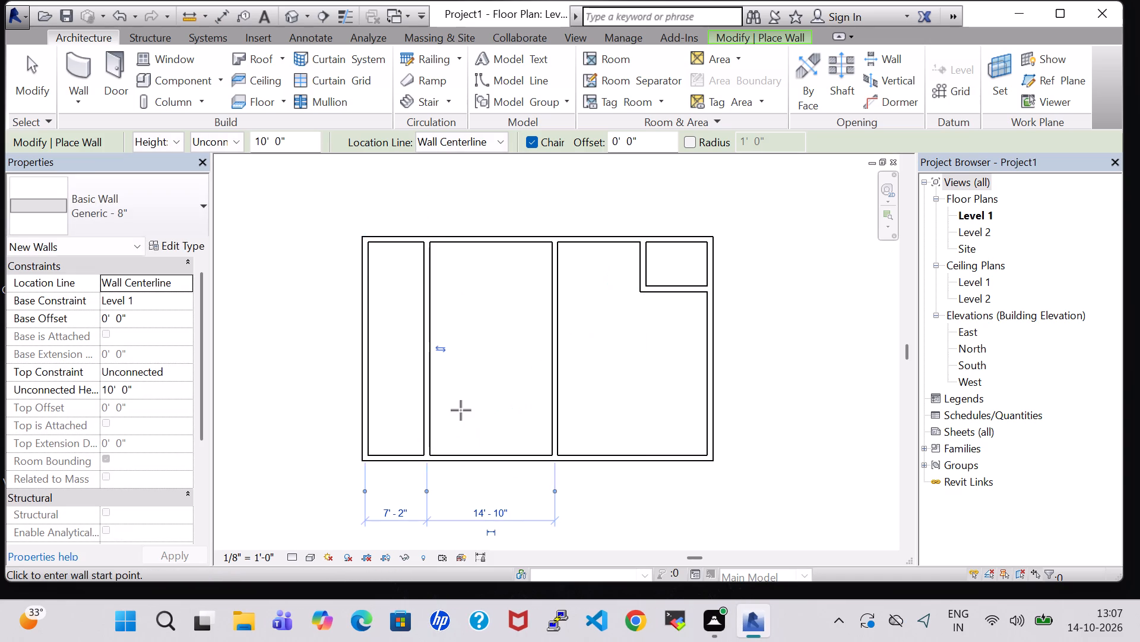
pyautogui.press('Escape')
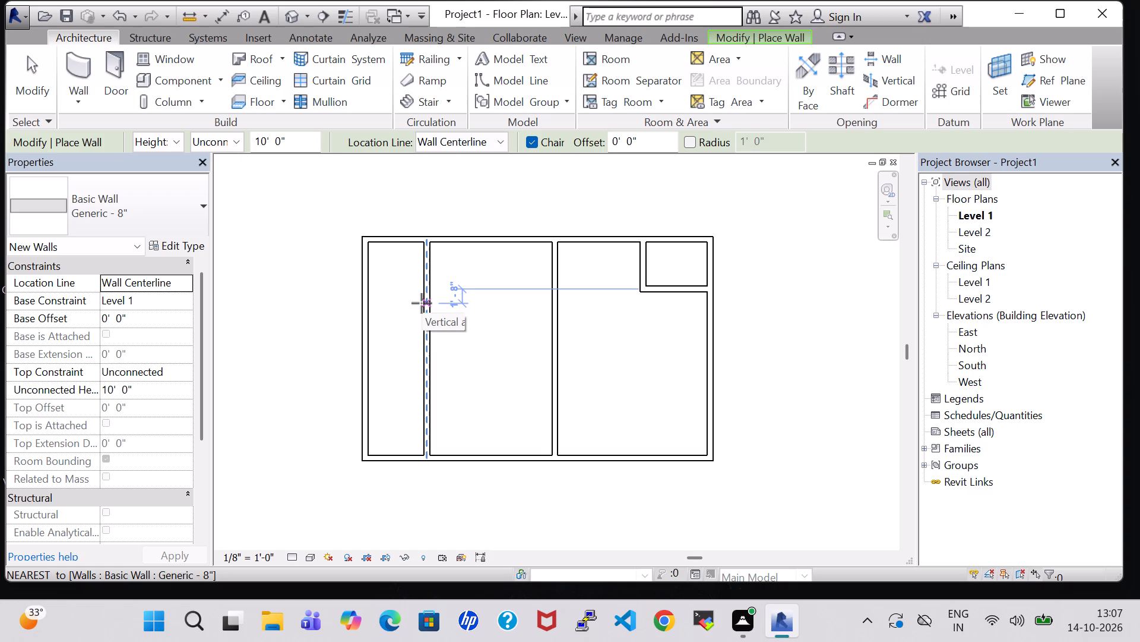
# Draw a horizontal wall across the narrow left-hand room, about 9'-9" below the top exterior wall.
pyautogui.click(427, 323)
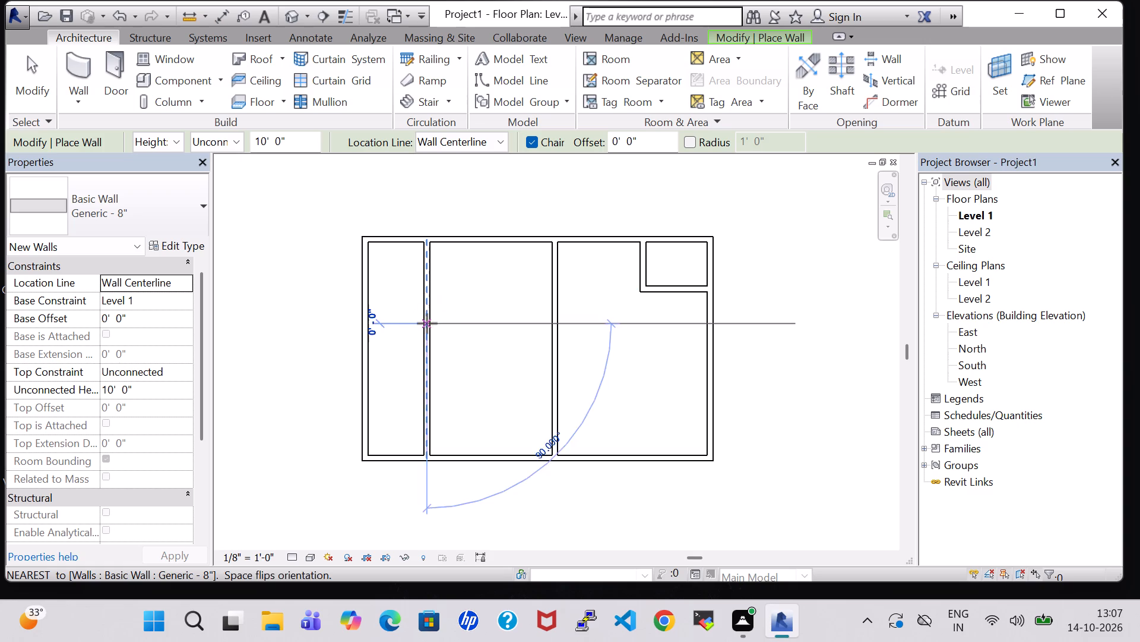
pyautogui.click(368, 323)
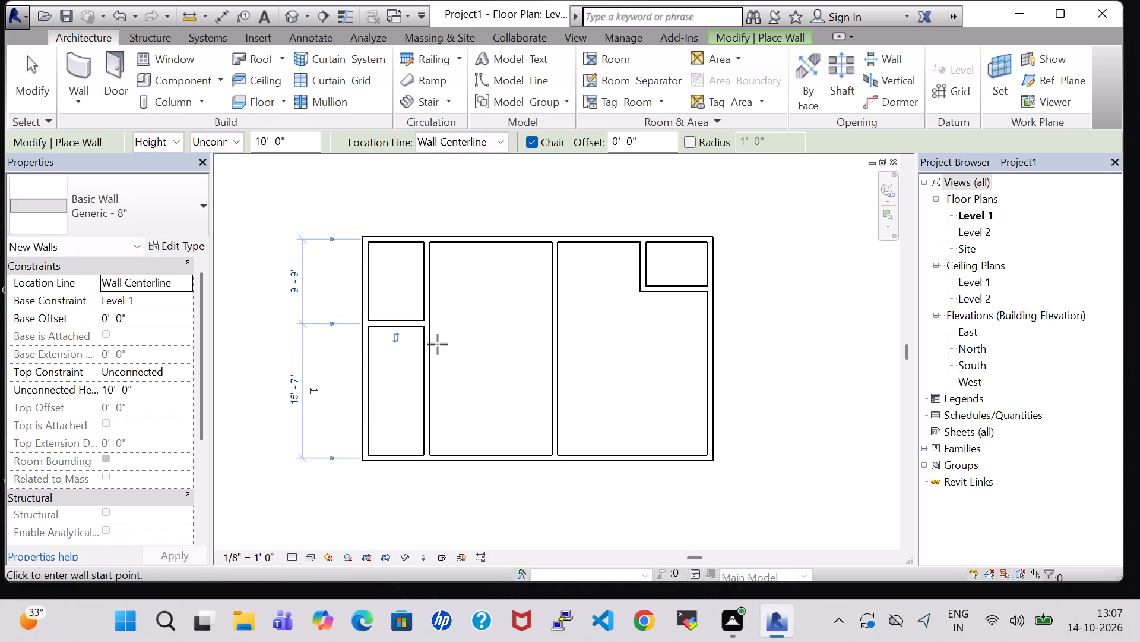
pyautogui.press('Escape')
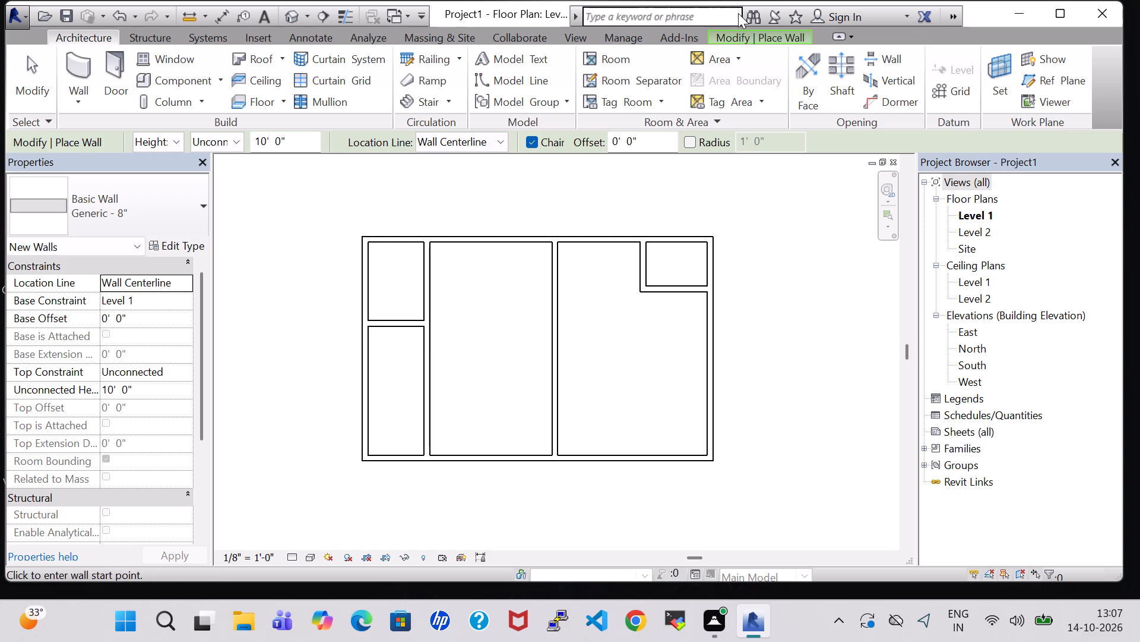
# Split the top exterior wall at the left partition and the left exterior wall about 9'-4" below the top wall.
pyautogui.click(735, 37)
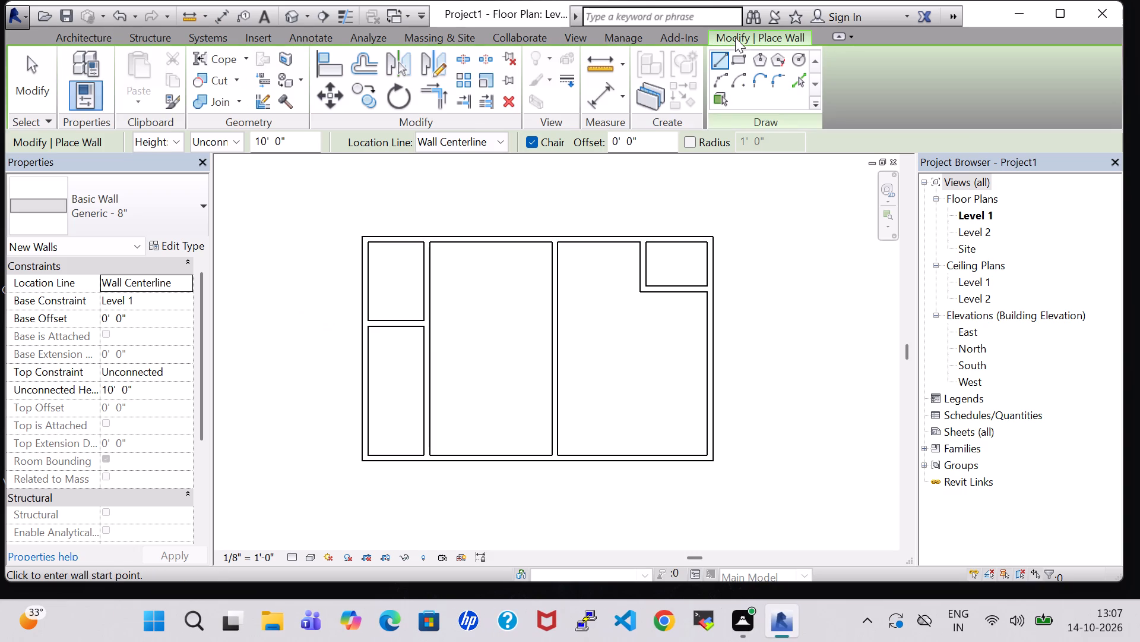
pyautogui.click(465, 59)
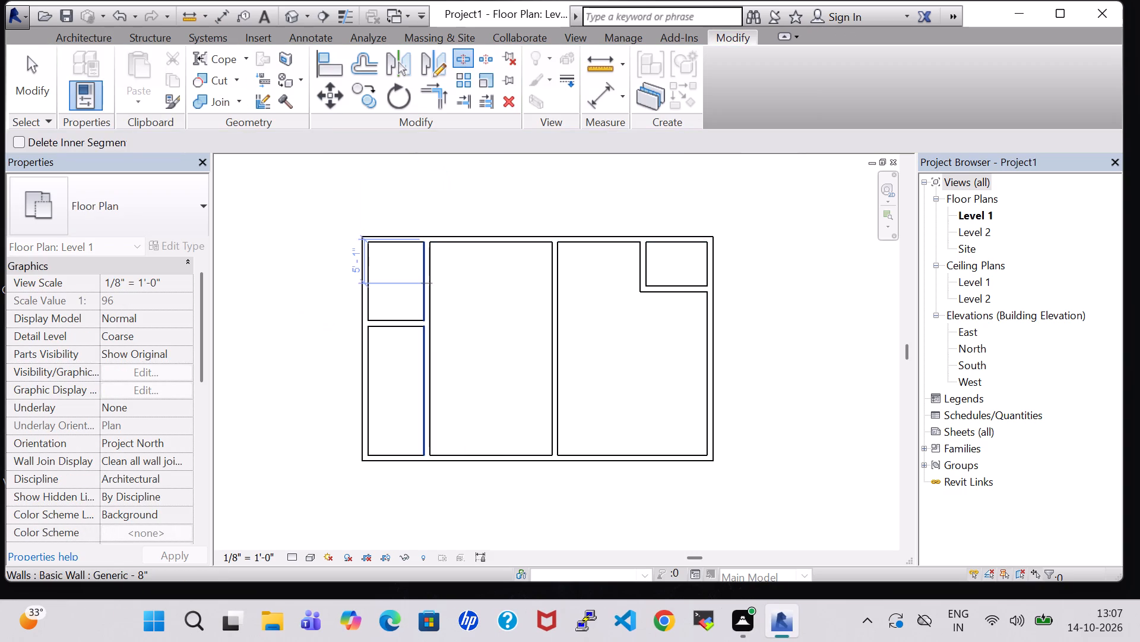
pyautogui.scroll(3, 417, 283)
pyautogui.moveTo(424, 285); pyautogui.dragTo(439, 319, button='middle')
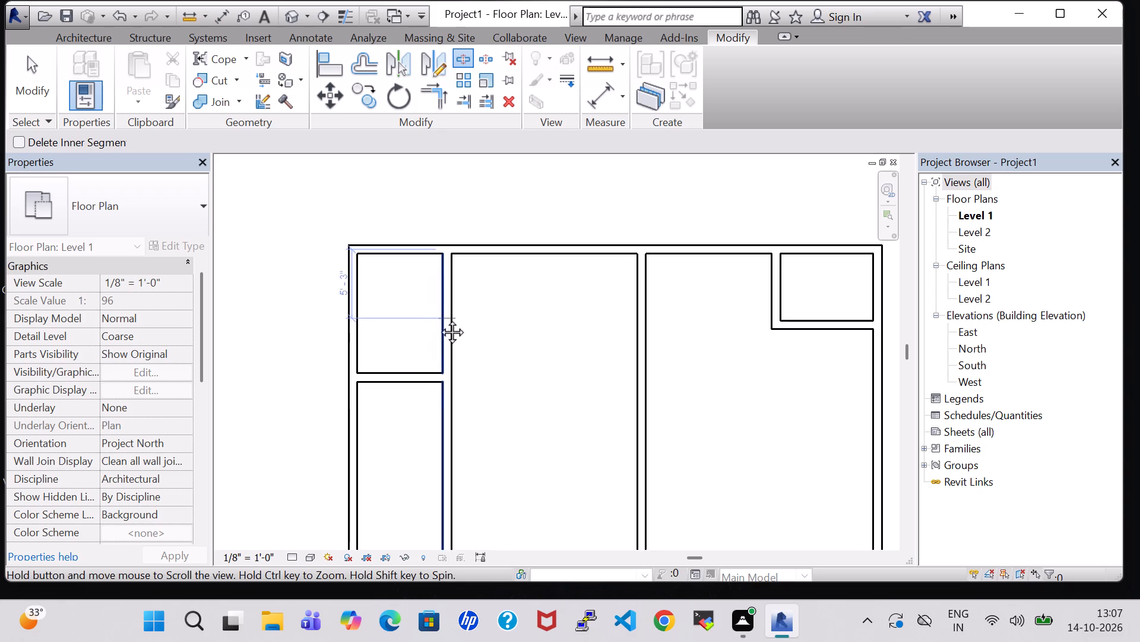
pyautogui.moveTo(439, 319); pyautogui.dragTo(449, 374, button='middle')
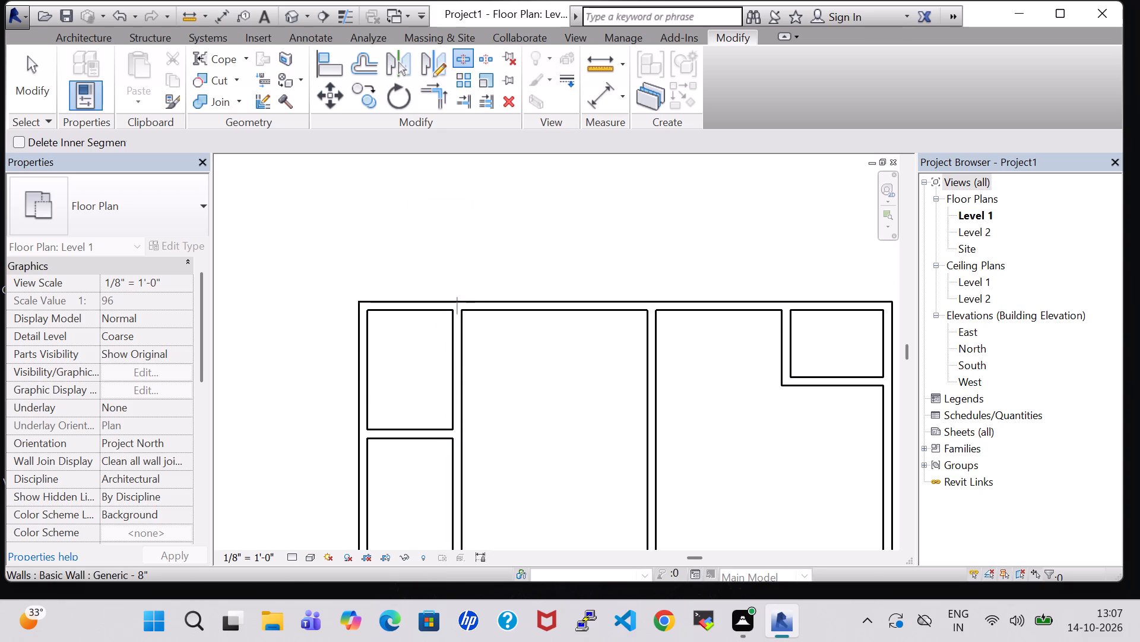
pyautogui.scroll(4, 451, 307)
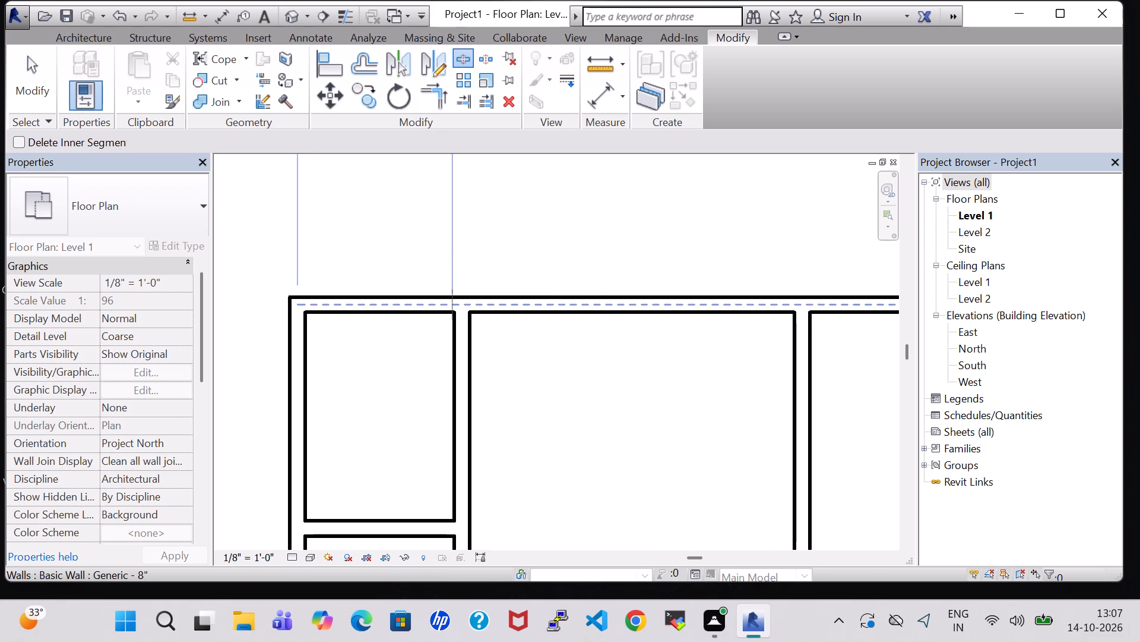
pyautogui.click(452, 306)
pyautogui.scroll(-1, 420, 384)
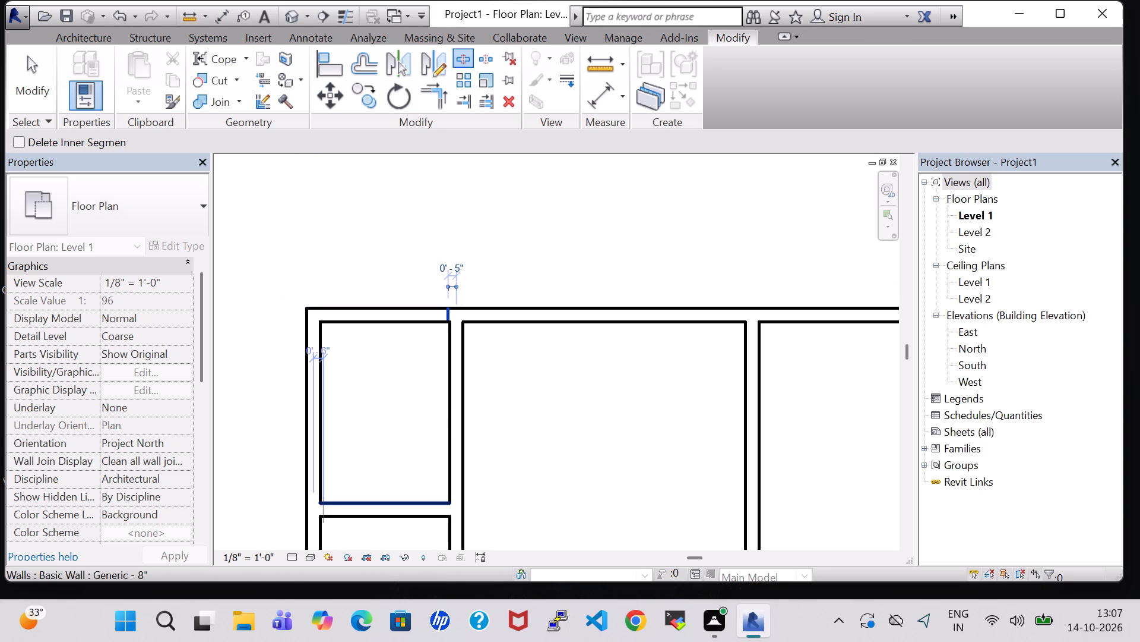
pyautogui.click(306, 502)
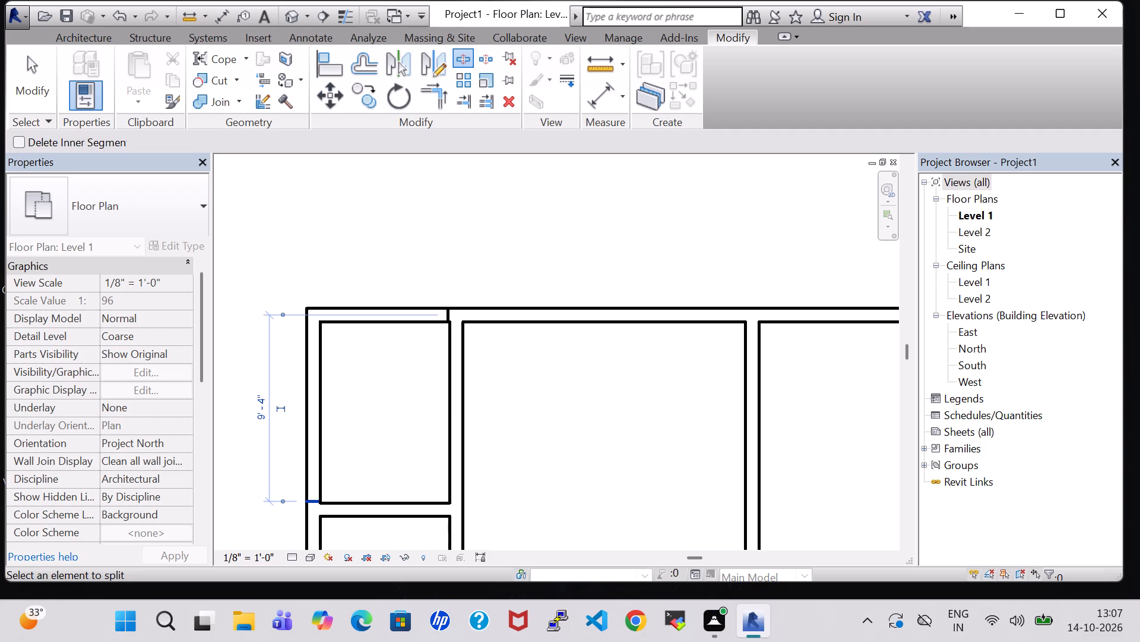
pyautogui.press('Escape')
pyautogui.press('Escape')
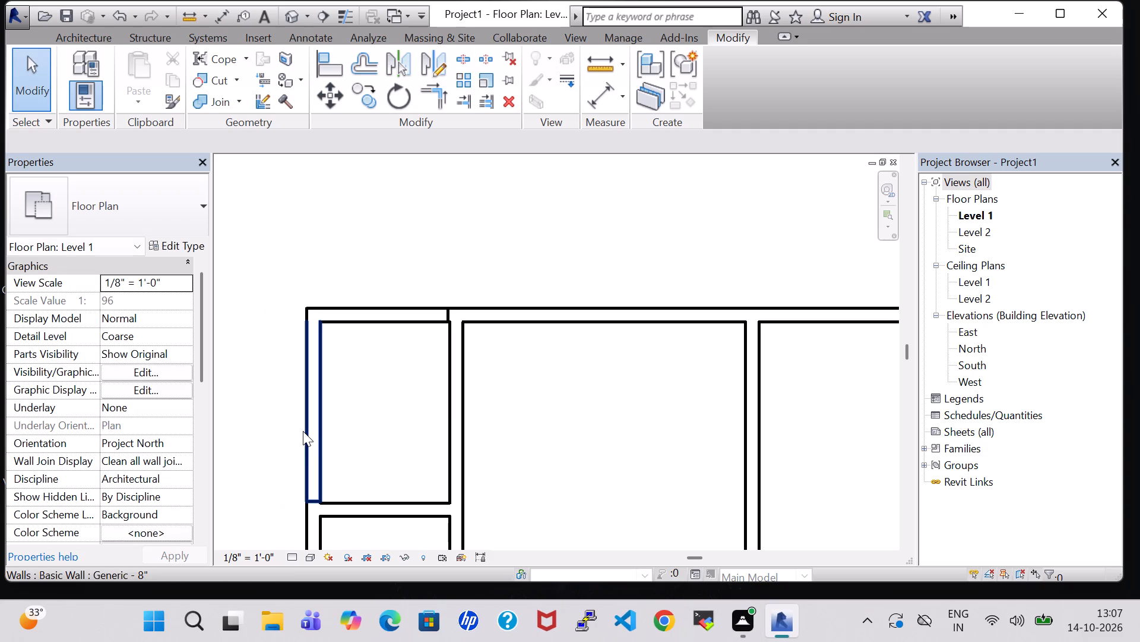
# Delete the two split exterior wall segments around the upper-left room, leaving an open notch in that corner.
pyautogui.click(311, 431)
pyautogui.press('Delete')
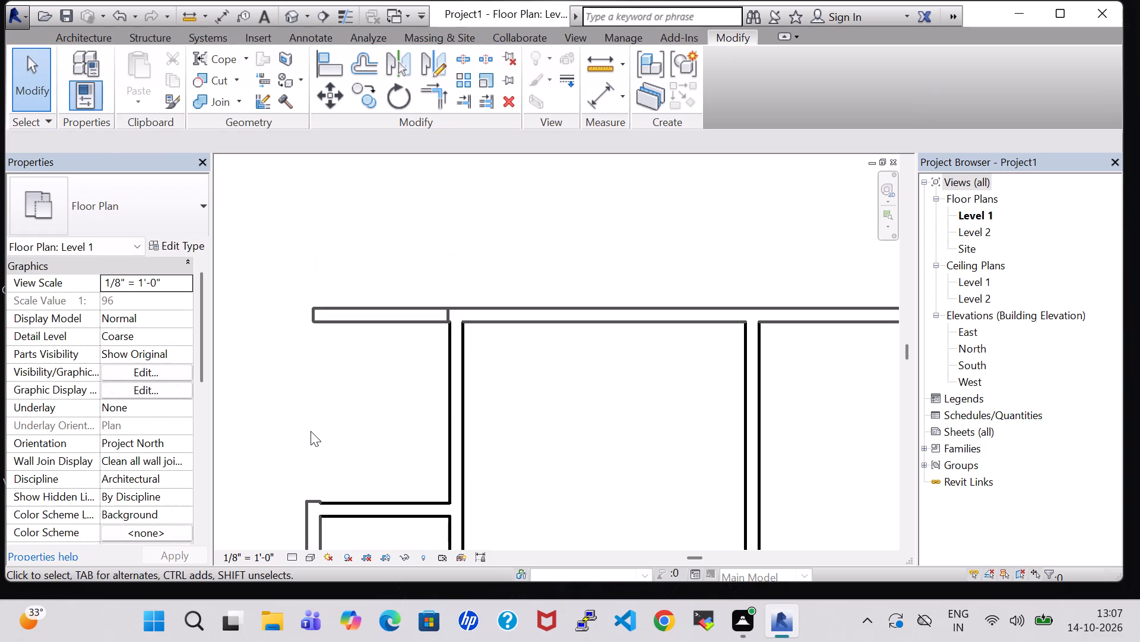
pyautogui.click(357, 311)
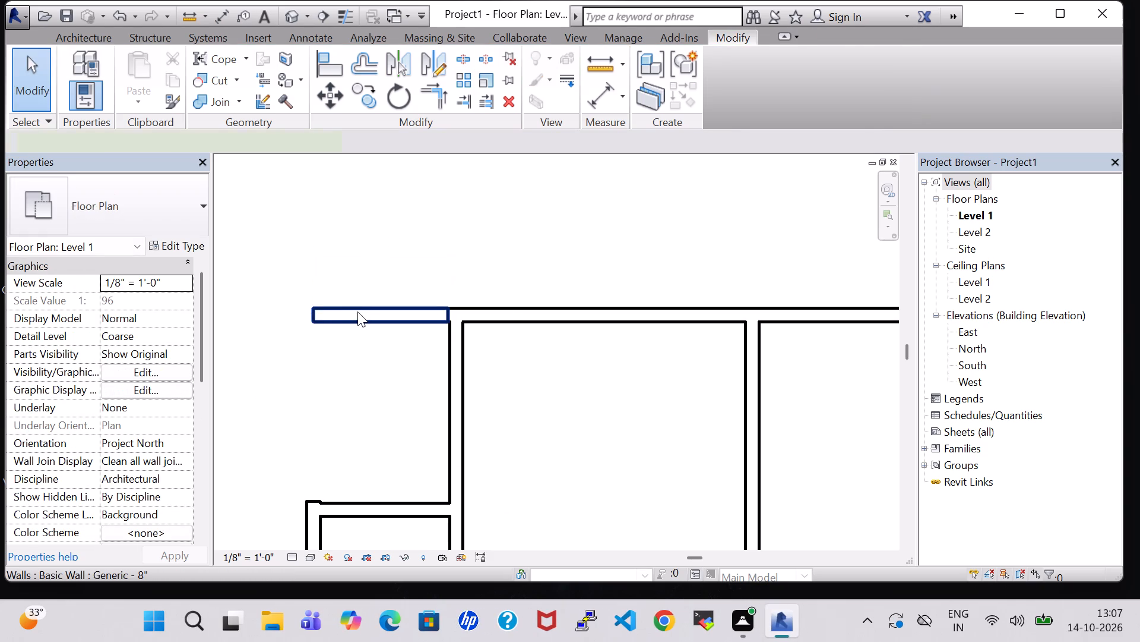
pyautogui.press('Delete')
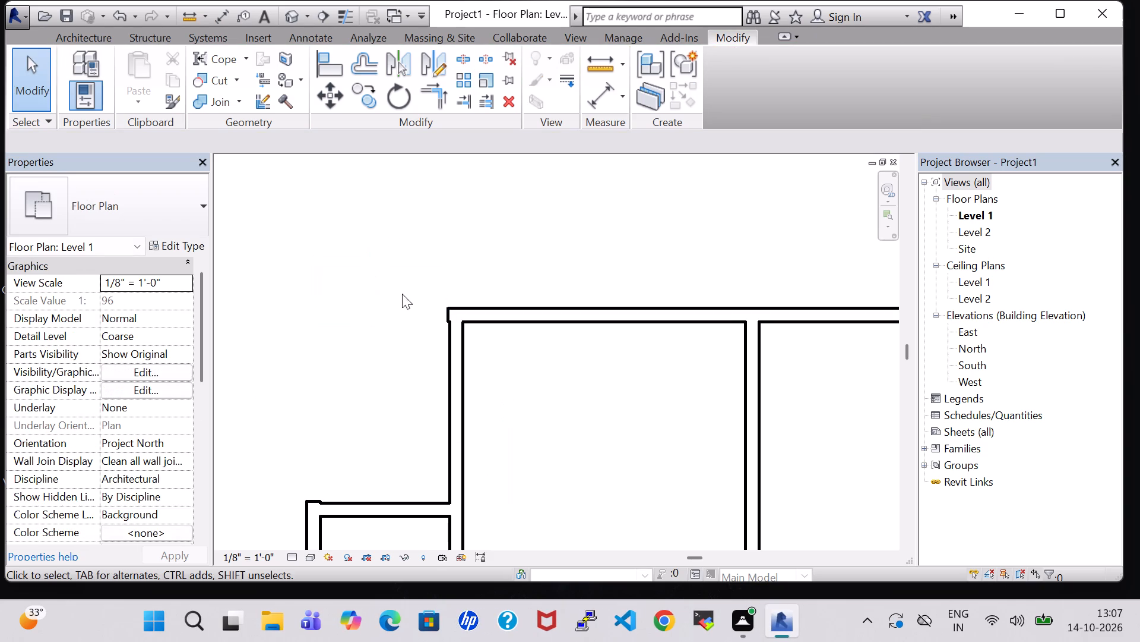
# Nudge the top wall right and adjust the left exterior wall's end so both corners of the upper-left notch are flush.
pyautogui.click(445, 312)
pyautogui.press('Right')
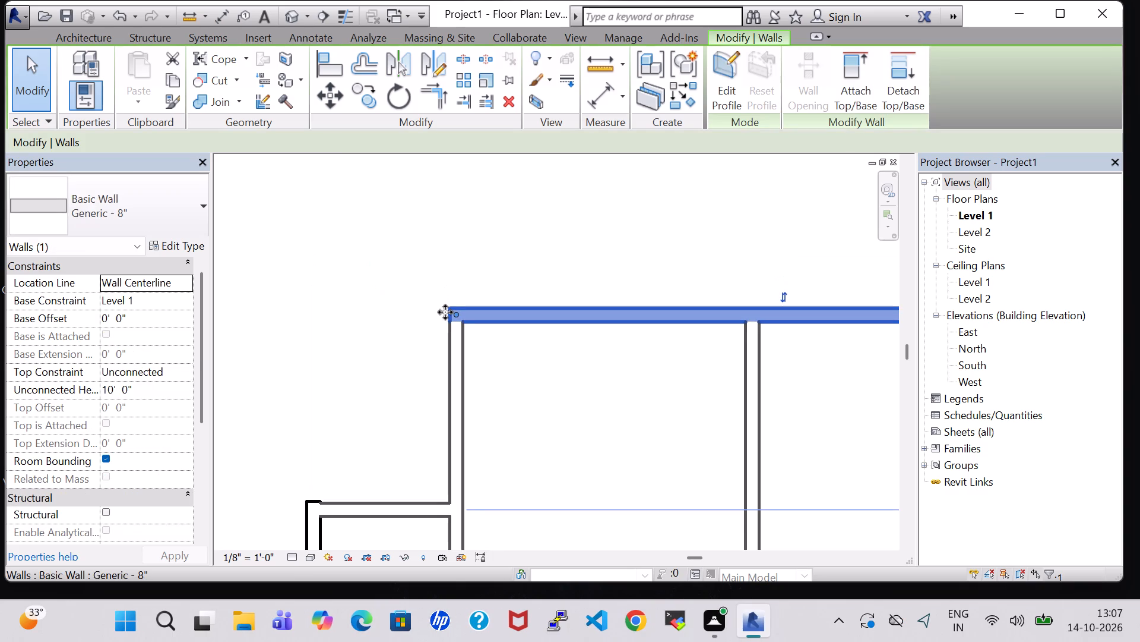
pyautogui.click(330, 385)
pyautogui.scroll(-1, 328, 385)
pyautogui.click(321, 485)
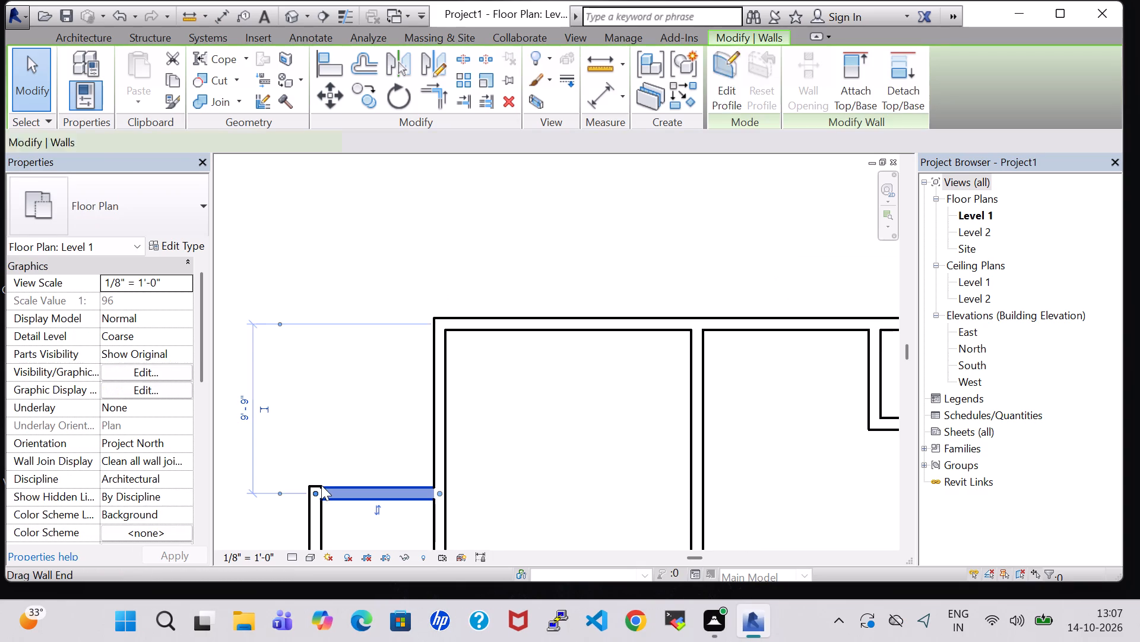
pyautogui.click(315, 485)
pyautogui.click(283, 267)
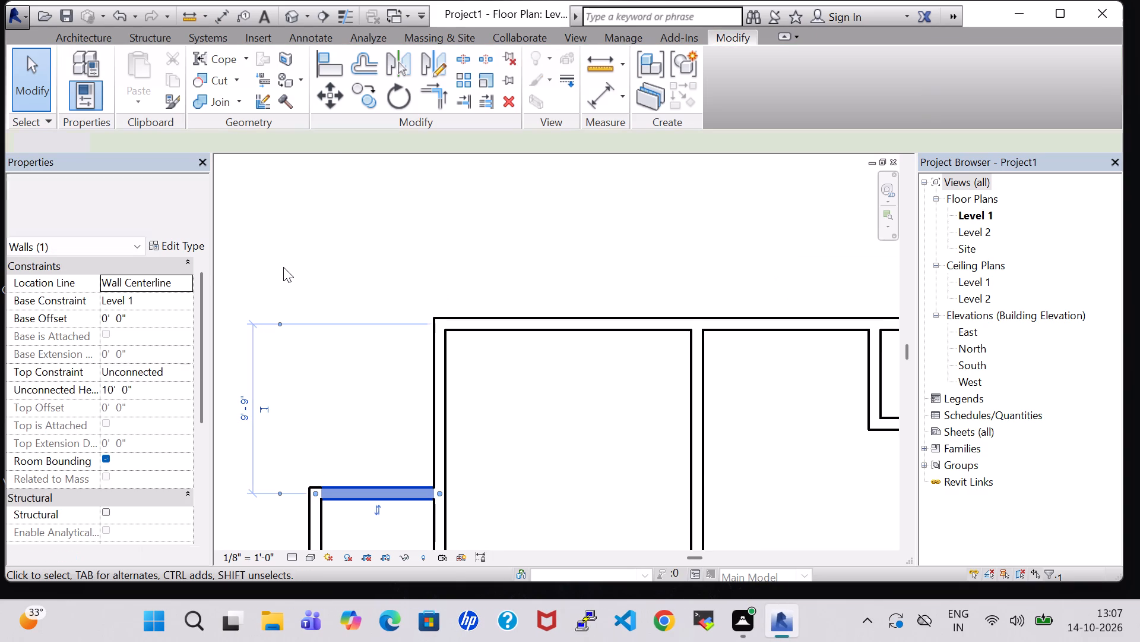
# Split the top exterior wall about 7'-4" from the right exterior wall, and the right wall about 5'-4" below the top wall.
pyautogui.moveTo(291, 275); pyautogui.dragTo(309, 185, button='middle')
pyautogui.scroll(-2, 366, 341)
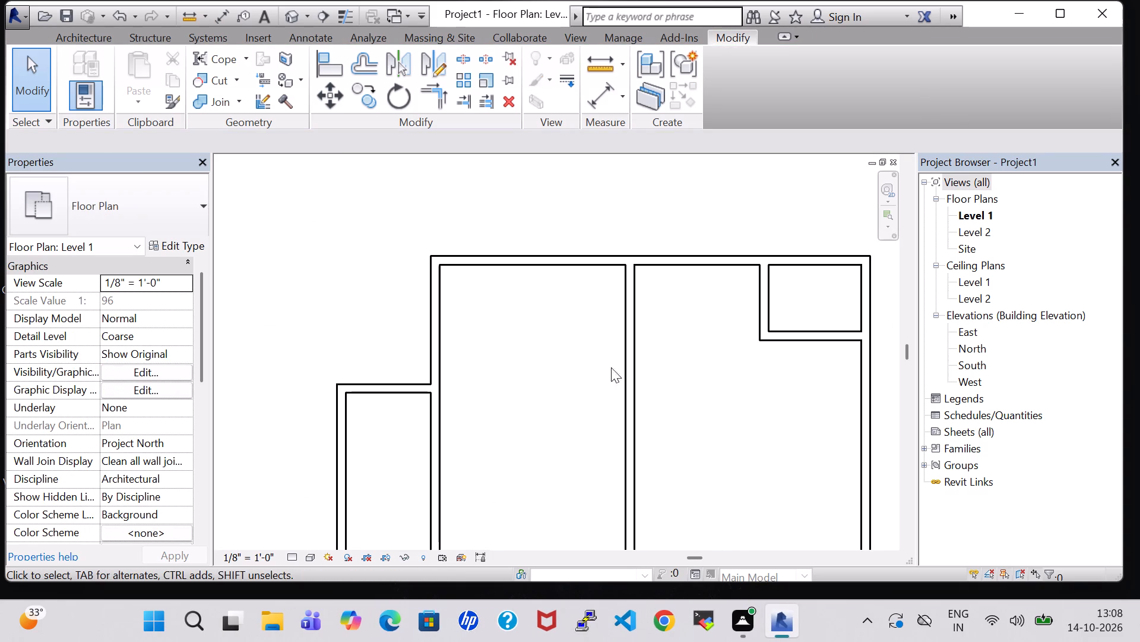
pyautogui.scroll(-1, 679, 386)
pyautogui.moveTo(679, 386); pyautogui.dragTo(613, 331, button='middle')
pyautogui.middleClick(612, 330)
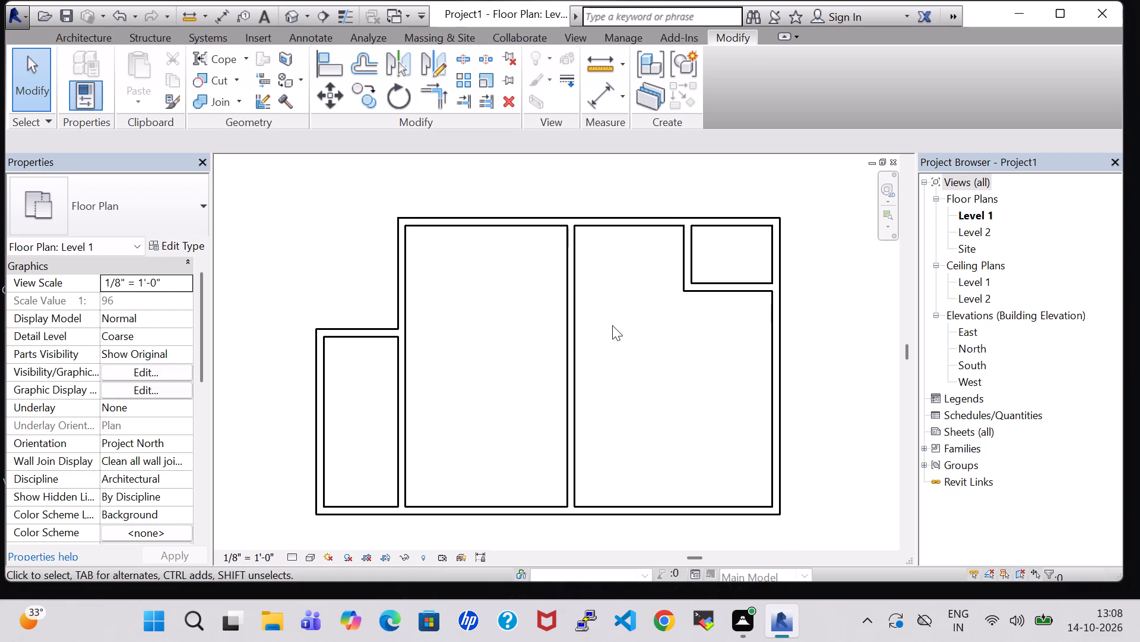
pyautogui.click(465, 56)
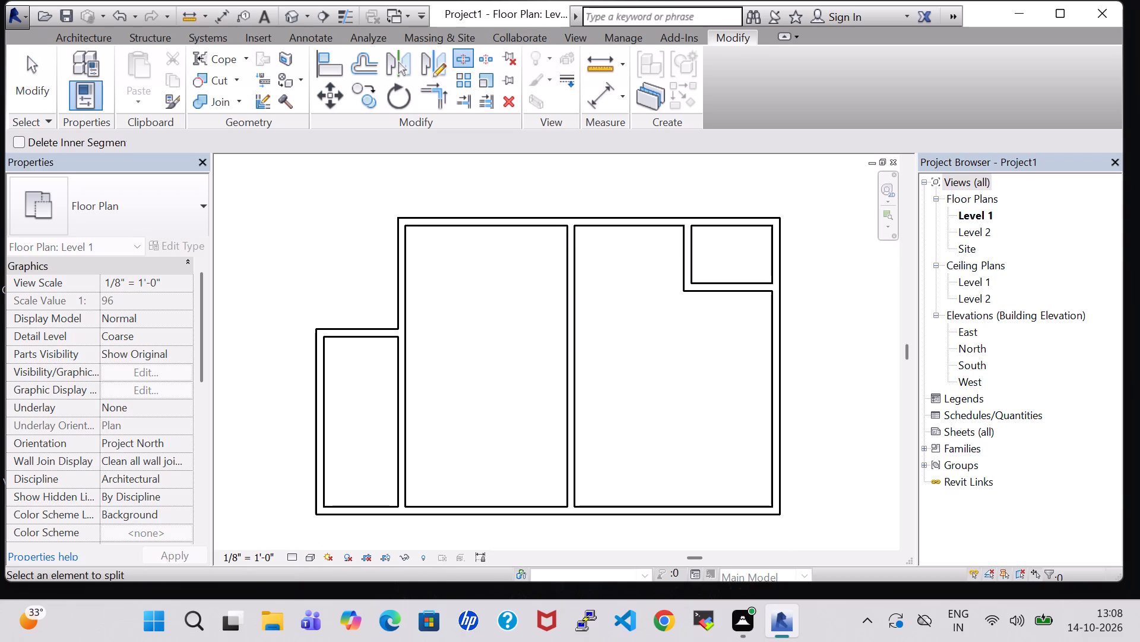
pyautogui.scroll(4, 689, 243)
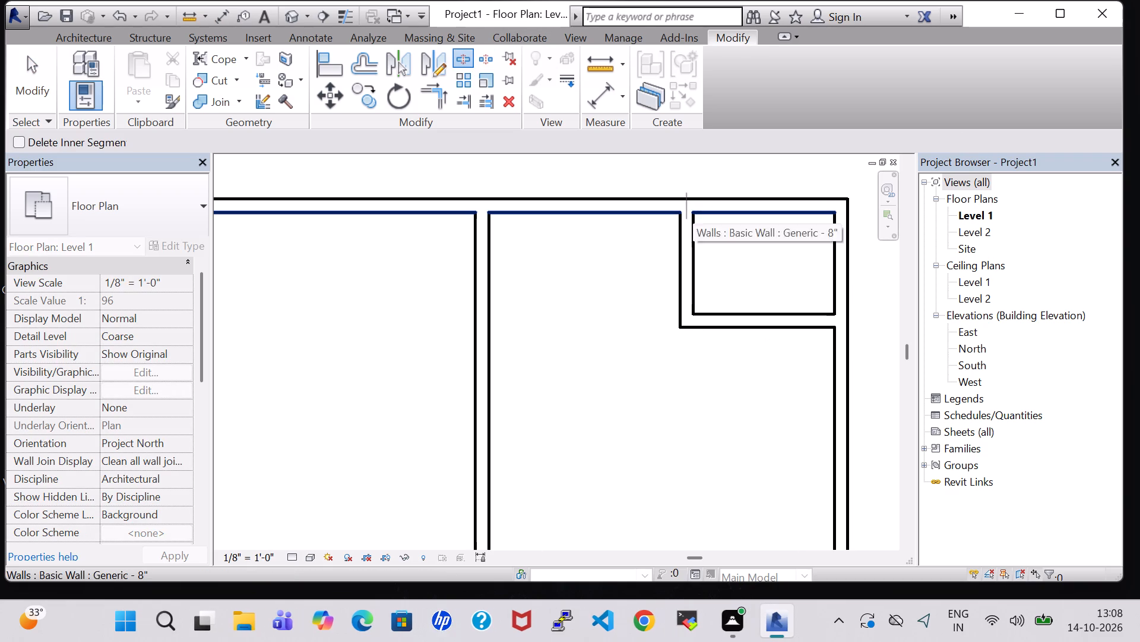
pyautogui.click(695, 212)
pyautogui.click(844, 313)
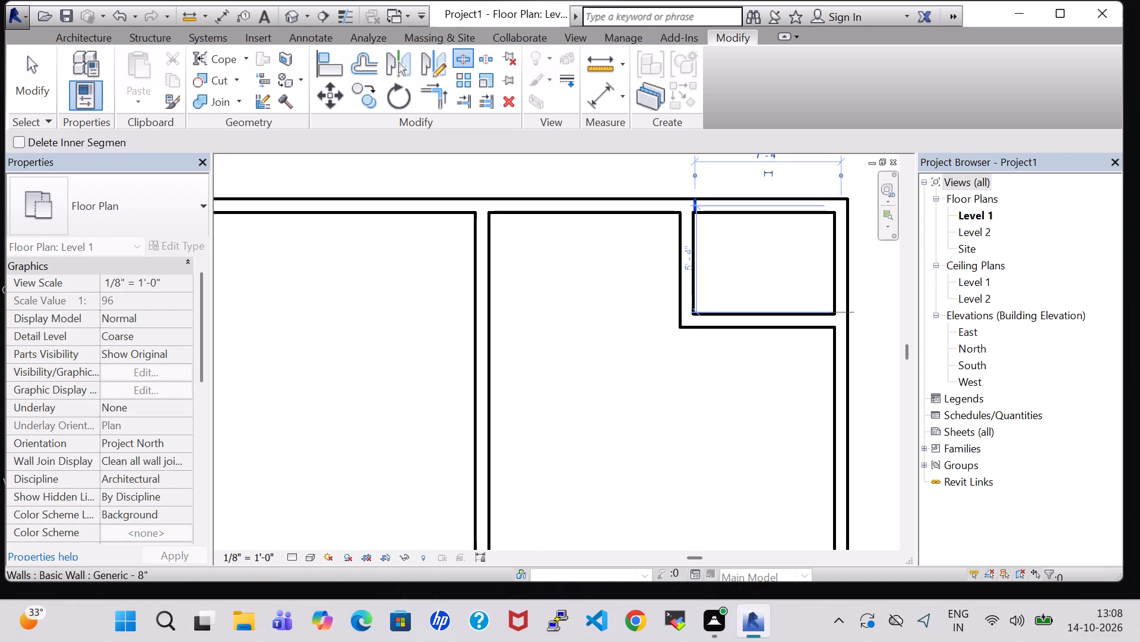
pyautogui.press('Escape')
pyautogui.press('Escape')
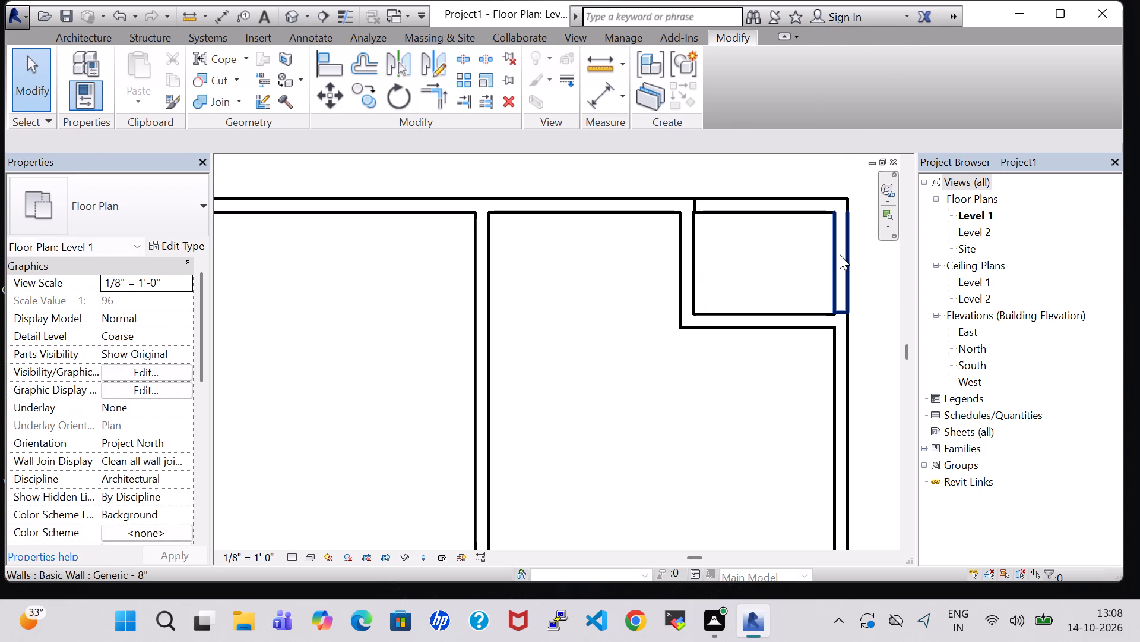
# Delete the two split exterior wall segments enclosing the small upper-right room.
pyautogui.click(840, 254)
pyautogui.press('Delete')
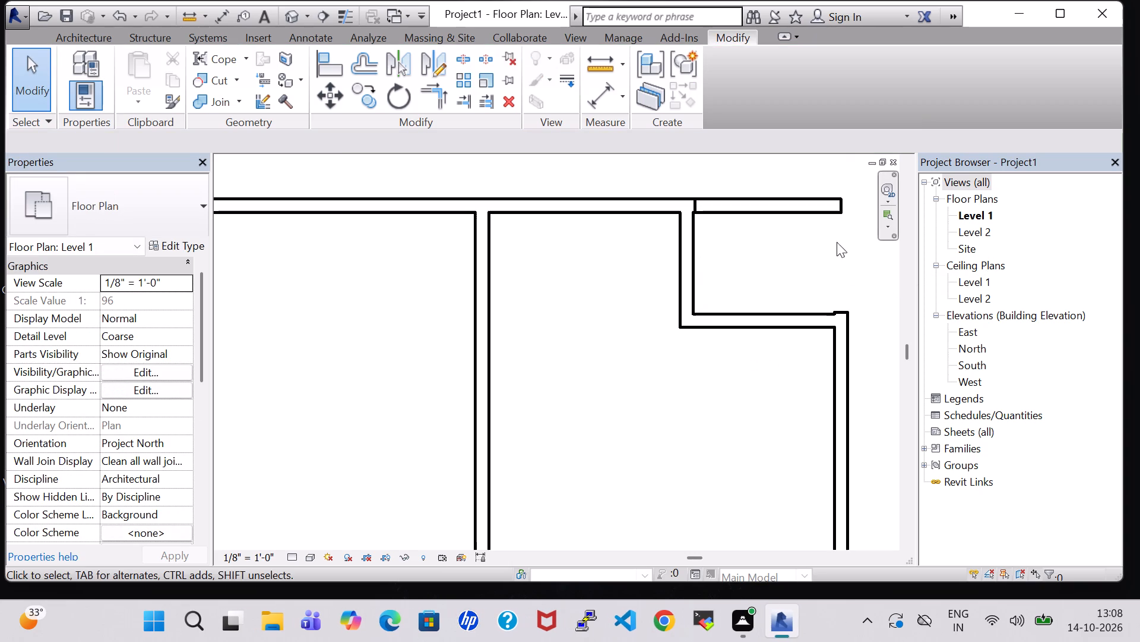
pyautogui.click(797, 211)
pyautogui.press('Delete')
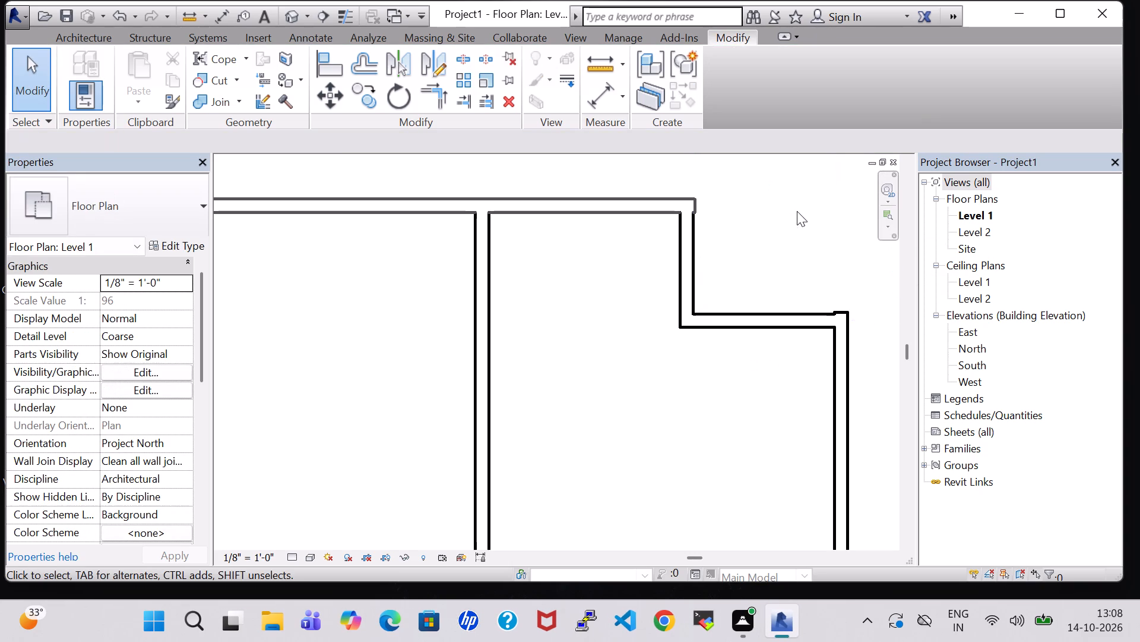
# Nudge the top wall left and the right exterior wall down so their ends meet the upper-right notch walls flush.
pyautogui.click(698, 203)
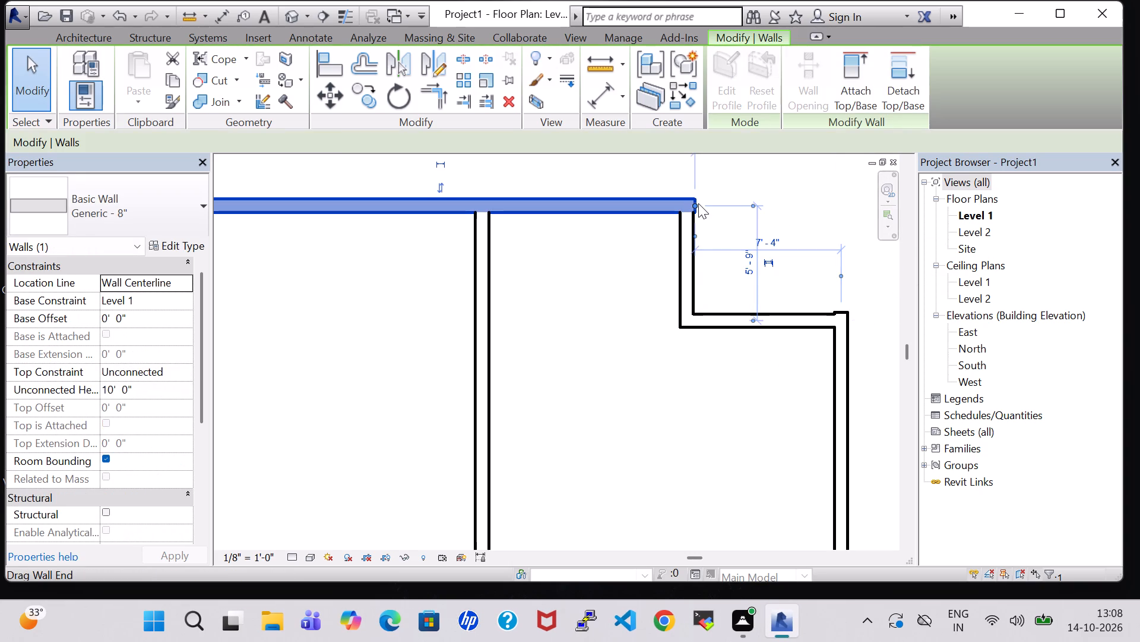
pyautogui.press('Left')
pyautogui.click(810, 254)
pyautogui.scroll(-3, 810, 254)
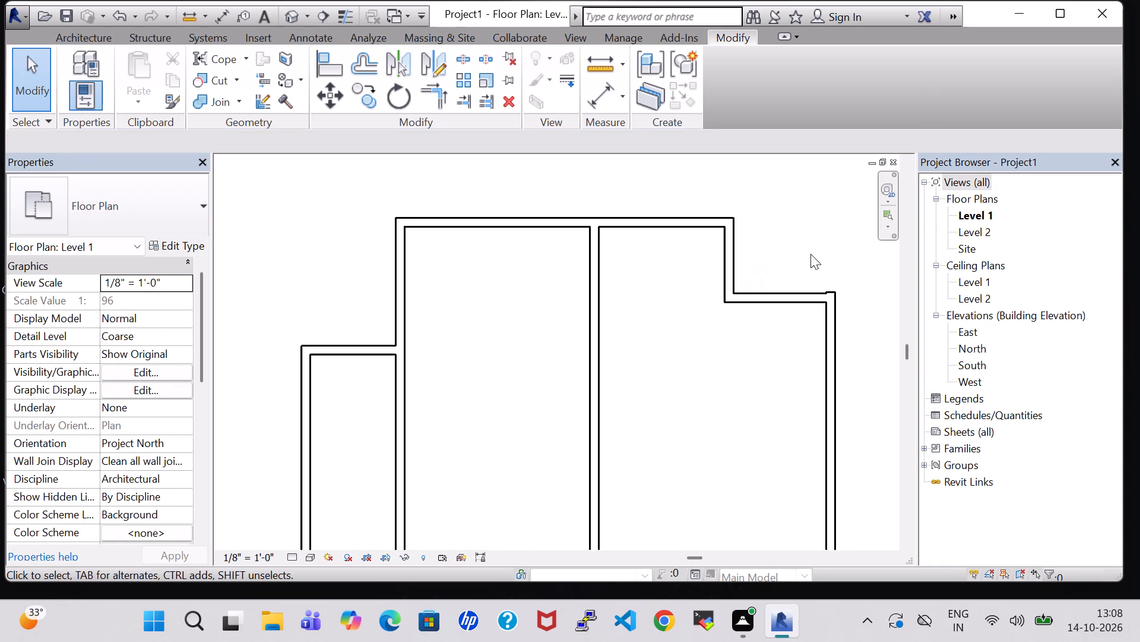
pyautogui.click(833, 291)
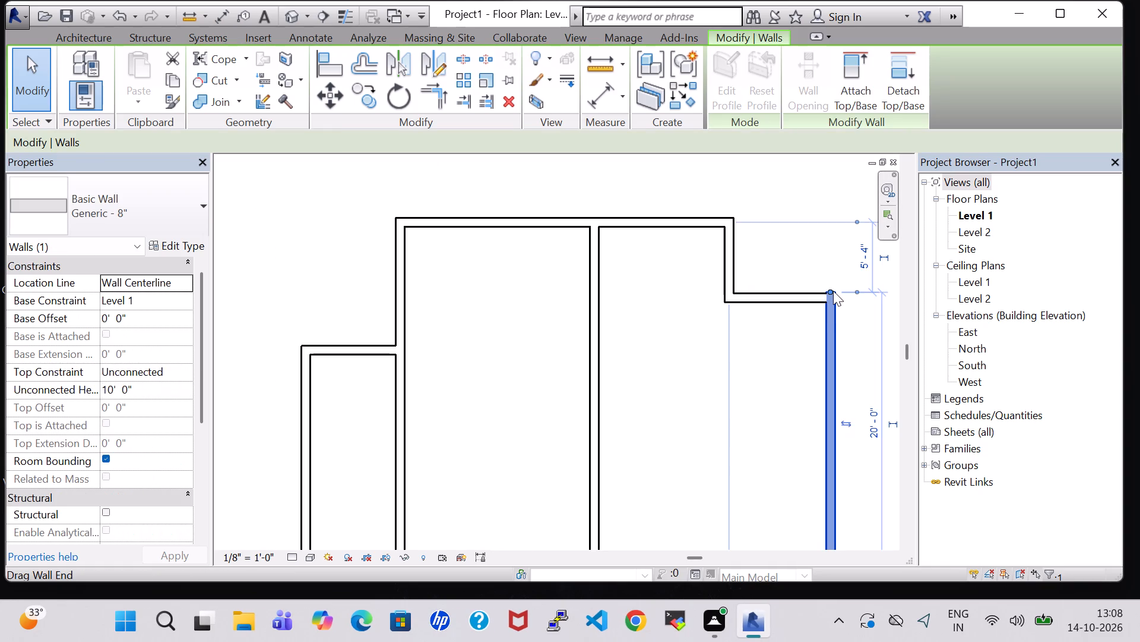
pyautogui.press('Down')
pyautogui.click(321, 287)
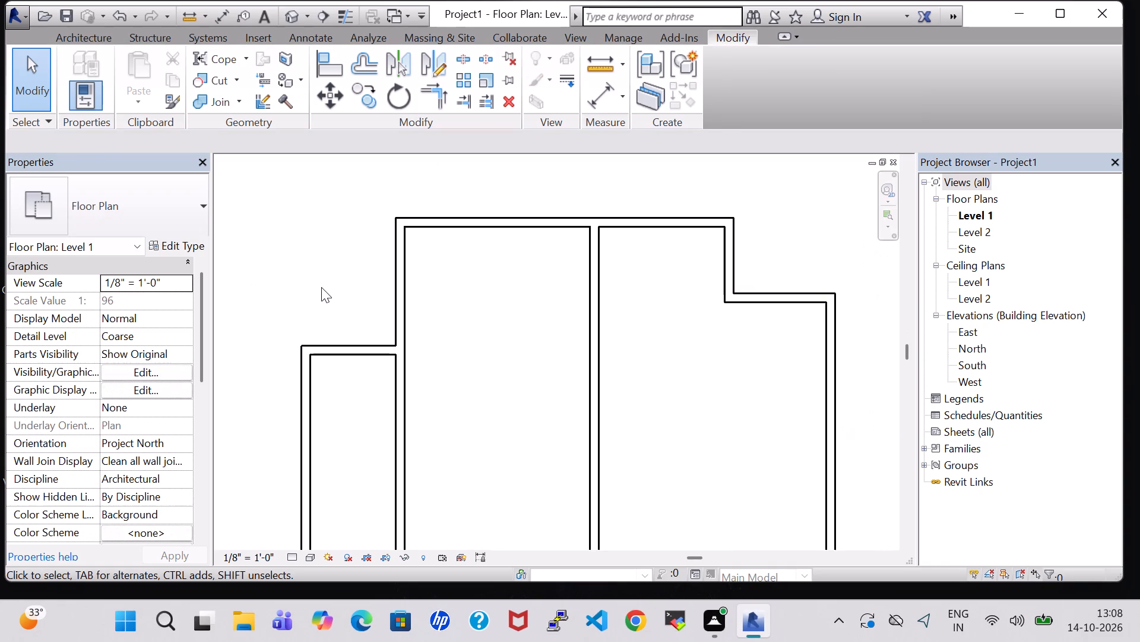
# Draw a horizontal Generic - 8" wall from the central partition to the right exterior wall, about 9'-4" above the bottom wall.
pyautogui.scroll(-2, 321, 287)
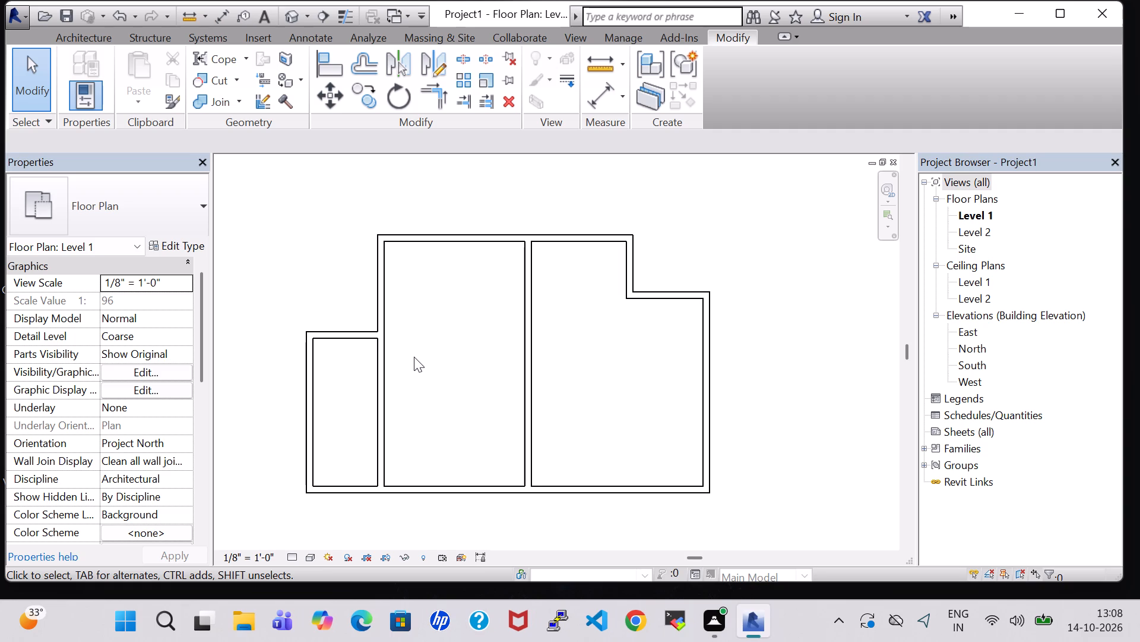
pyautogui.click(93, 37)
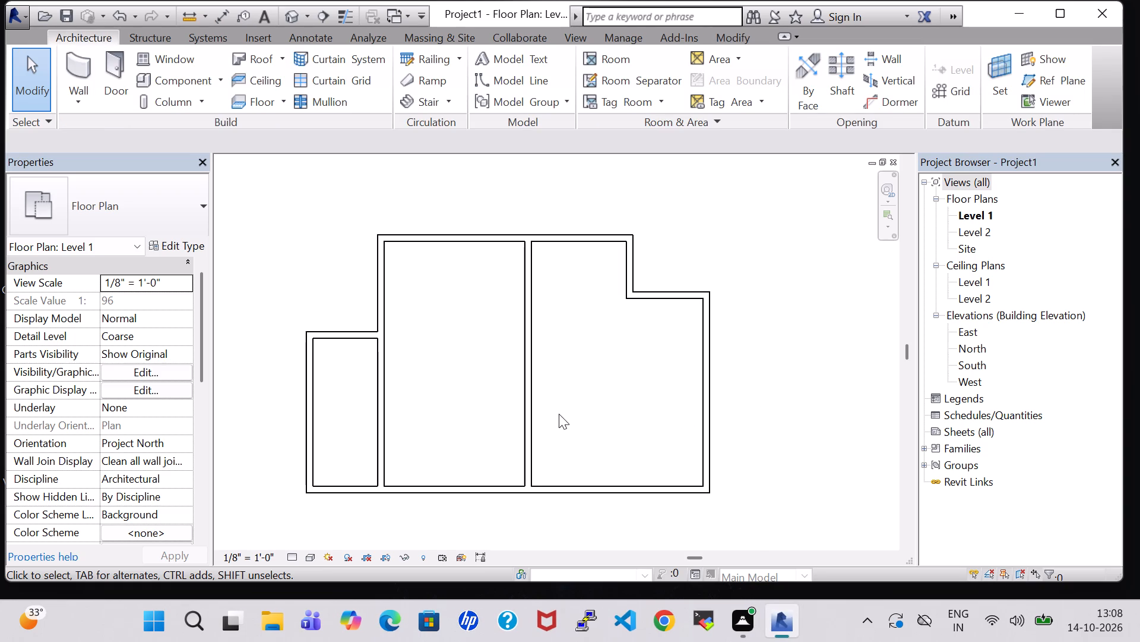
pyautogui.click(83, 62)
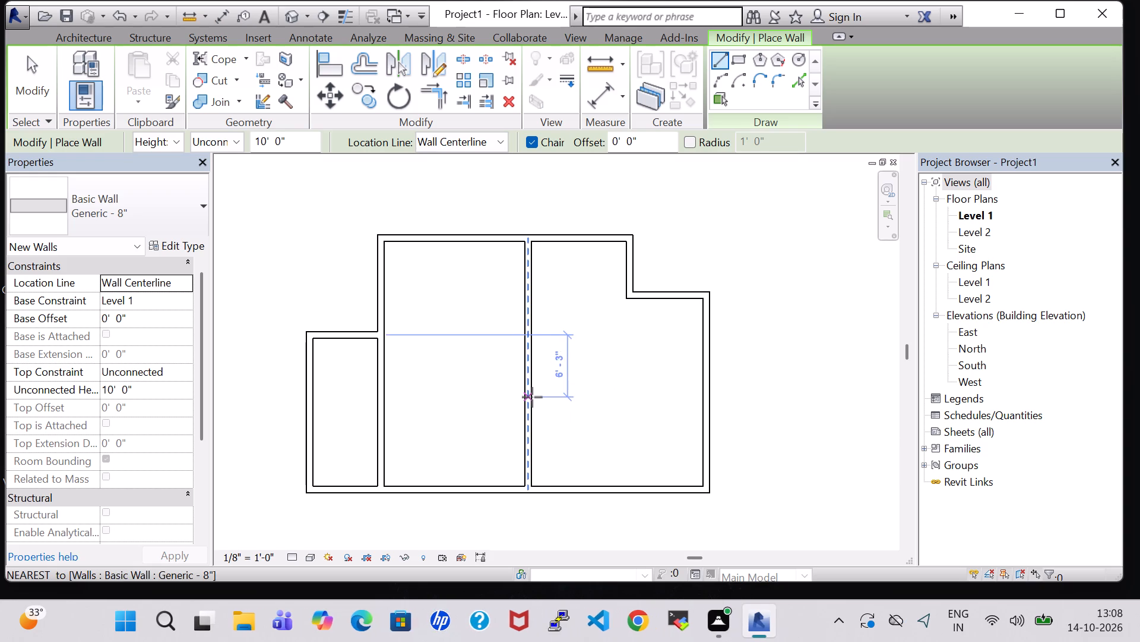
pyautogui.click(532, 397)
pyautogui.click(703, 394)
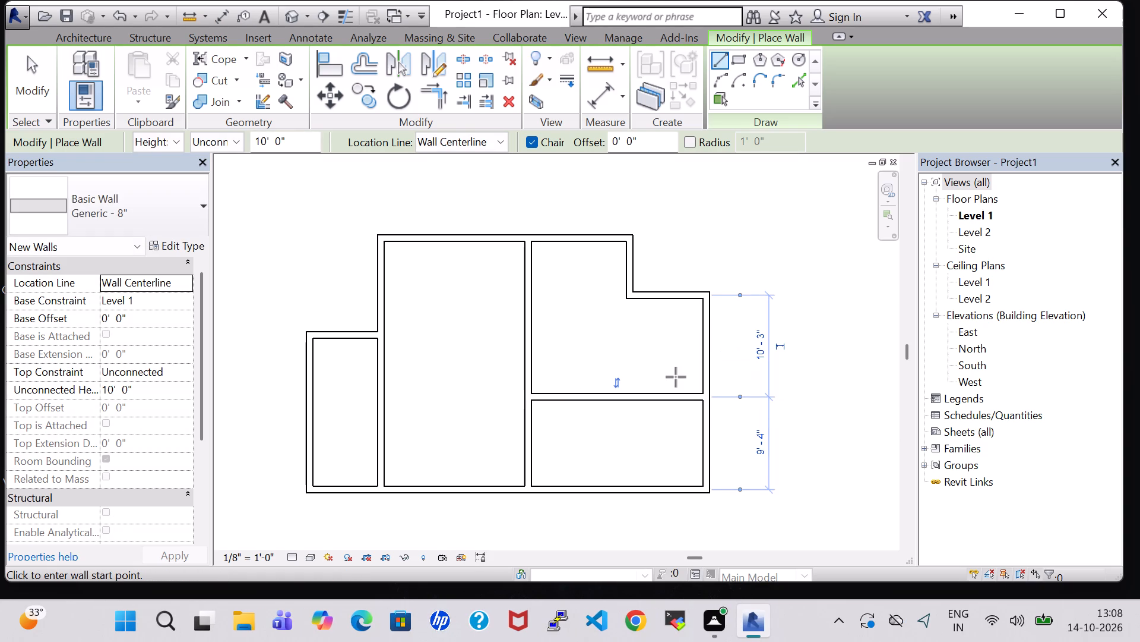
# Enclose the upper middle room with a wall about 5'-5" down from the right notch's inner corner and a 10'-3" wall from the central partition.
pyautogui.click(630, 293)
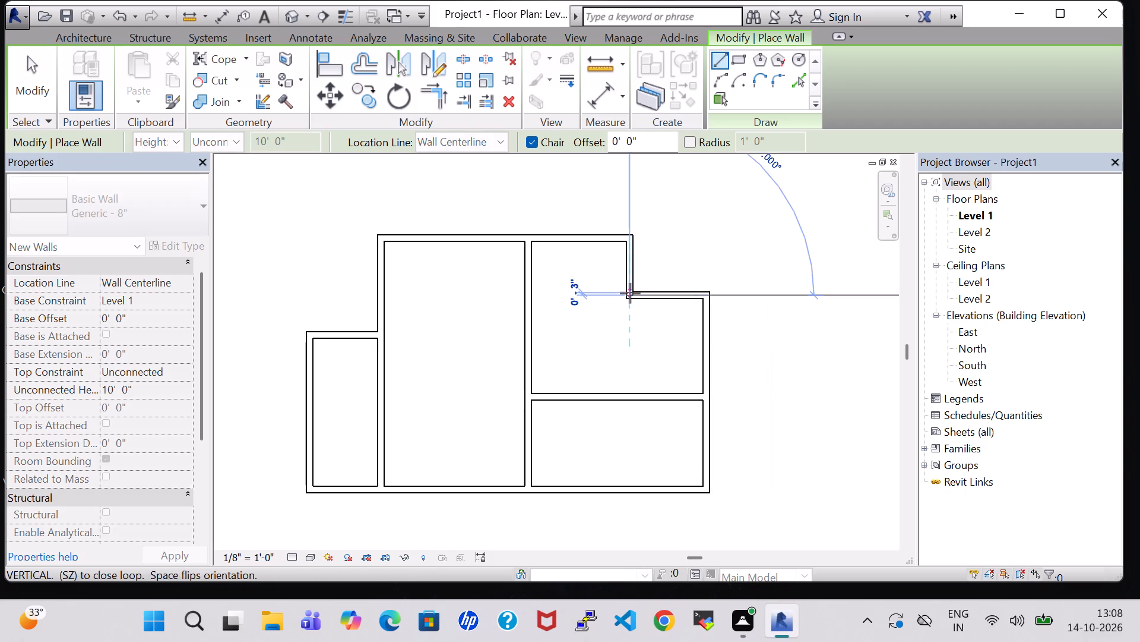
pyautogui.click(631, 349)
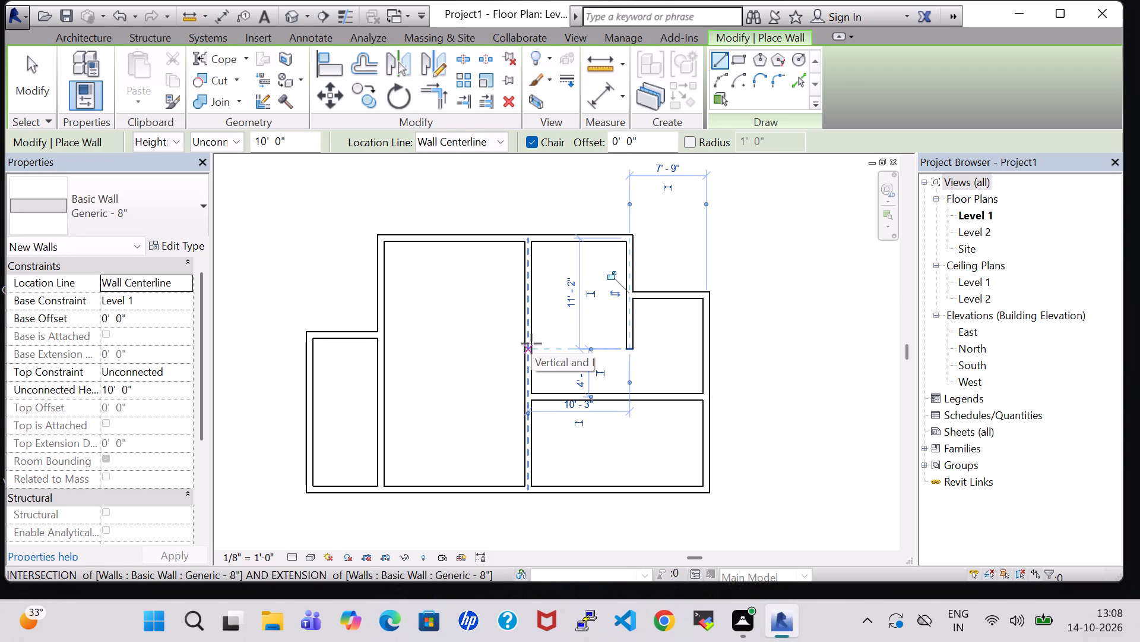
pyautogui.click(531, 344)
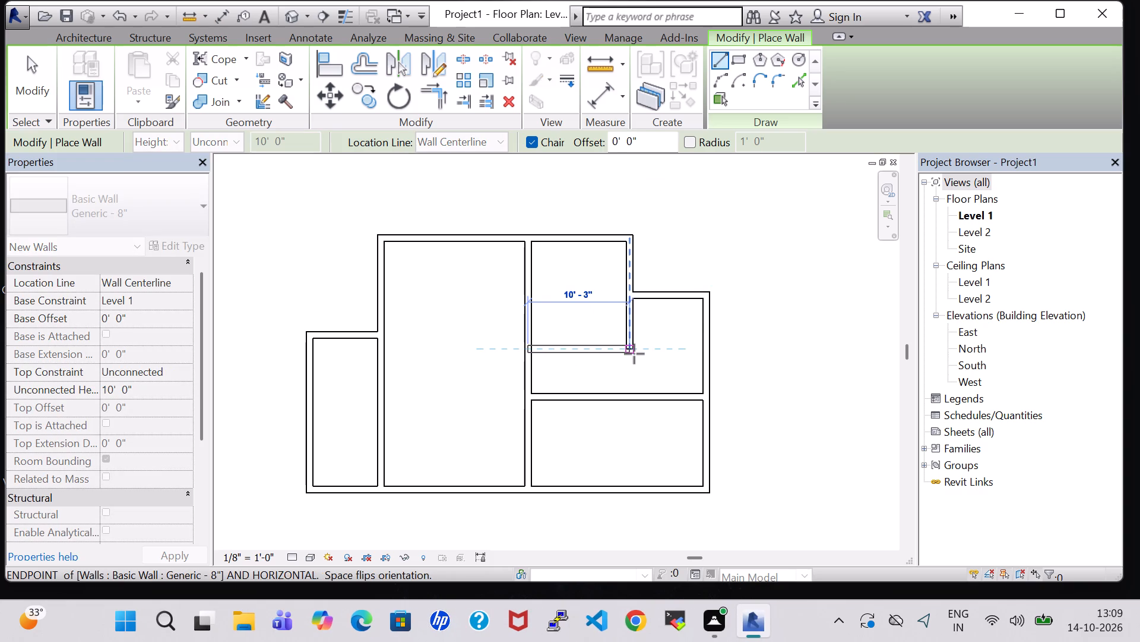
pyautogui.click(634, 354)
pyautogui.press('Escape')
pyautogui.press('Escape')
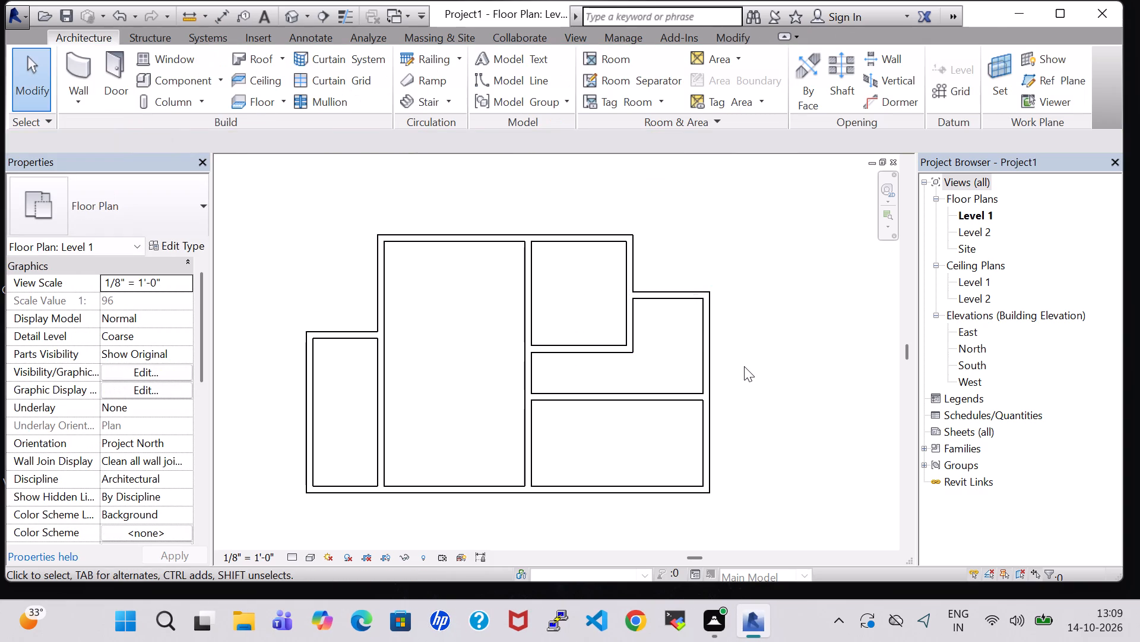
pyautogui.scroll(-1, 772, 370)
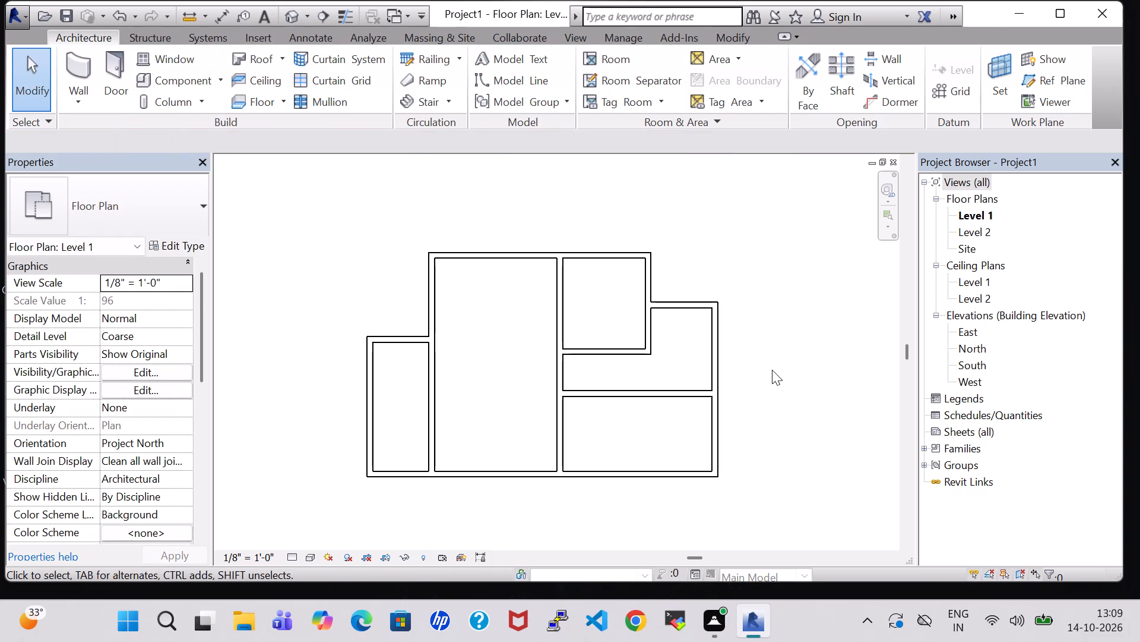
# Nudge the horizontal partition above the lower-right room down to 8'-6" from the bottom exterior wall.
pyautogui.moveTo(772, 370); pyautogui.dragTo(768, 361, button='middle')
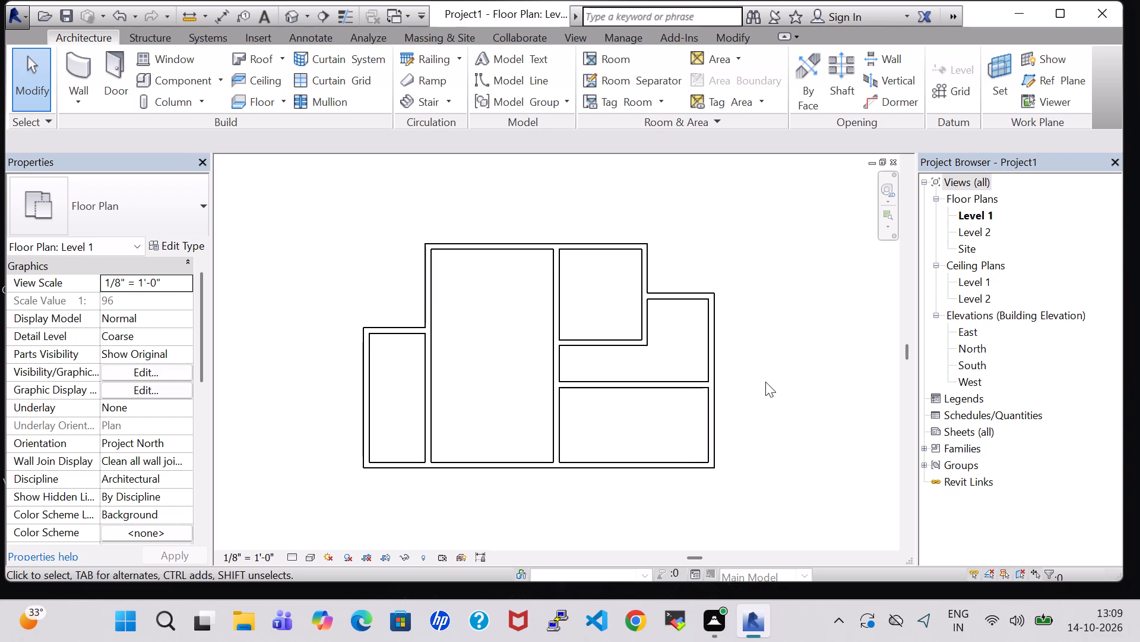
pyautogui.click(639, 382)
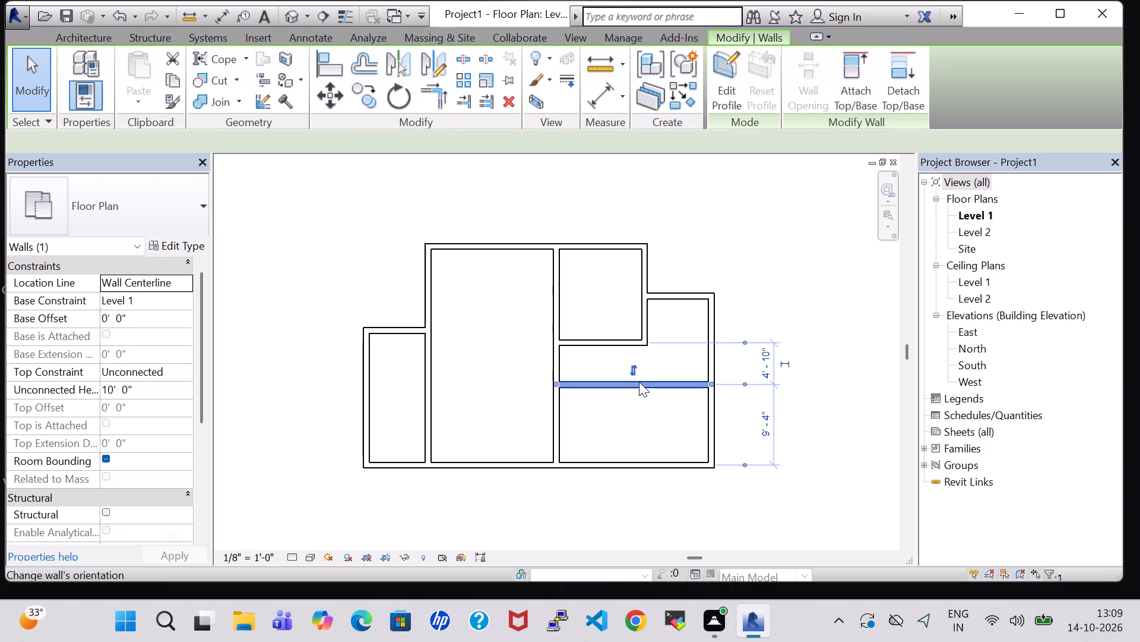
pyautogui.press('Down')
pyautogui.press('Down')
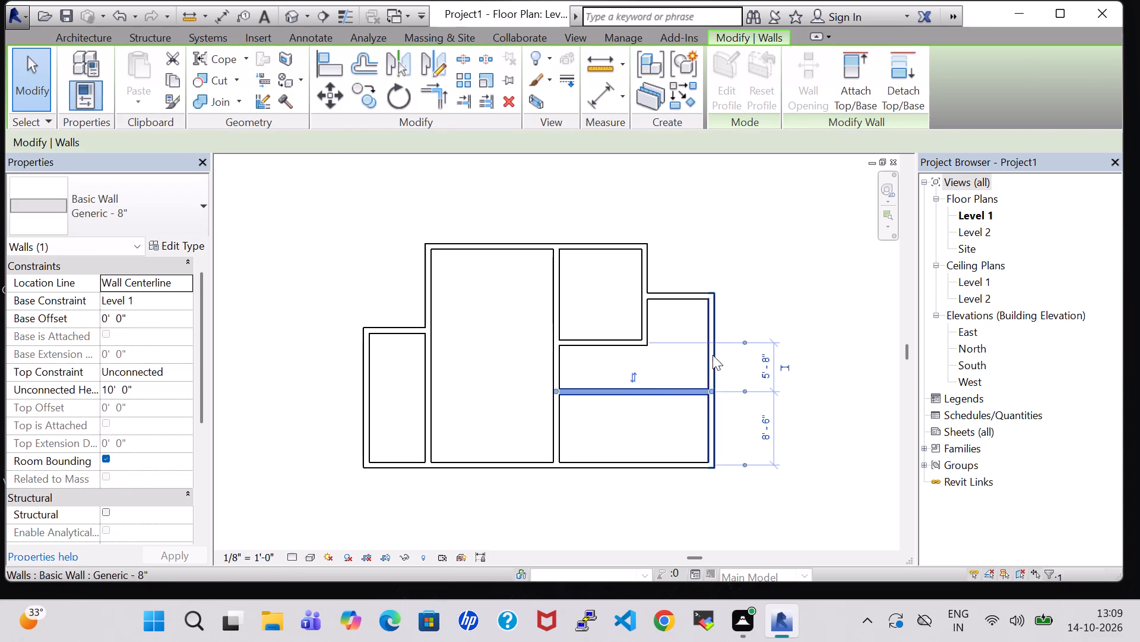
pyautogui.click(768, 301)
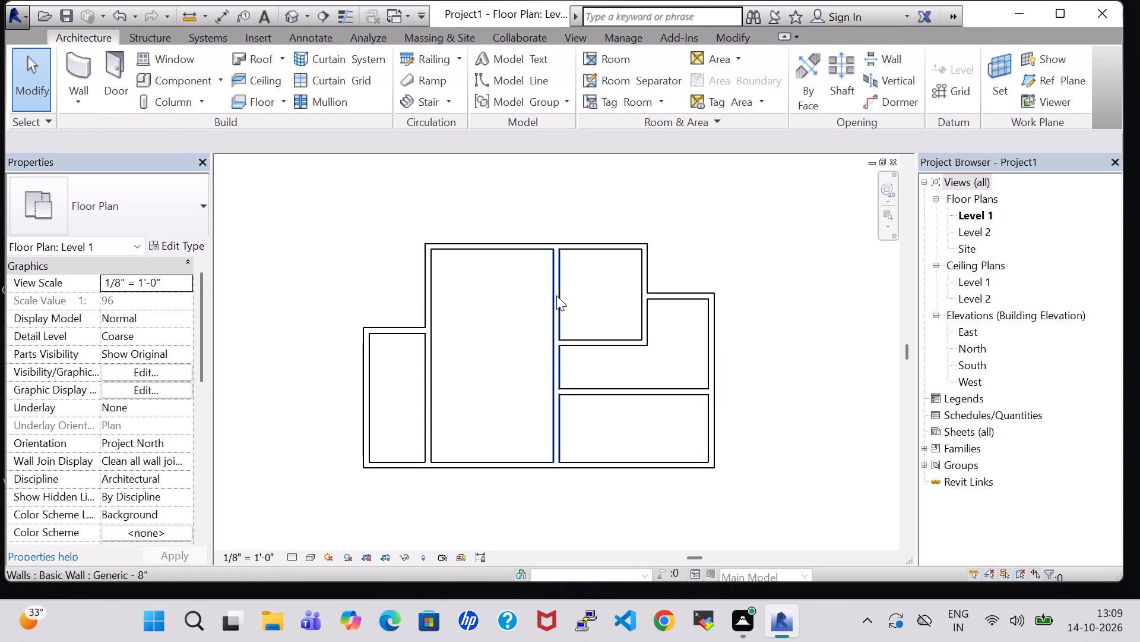
# Nudge the vertical wall at the upper-right notch left to 8'-7" from the right exterior wall.
pyautogui.click(646, 302)
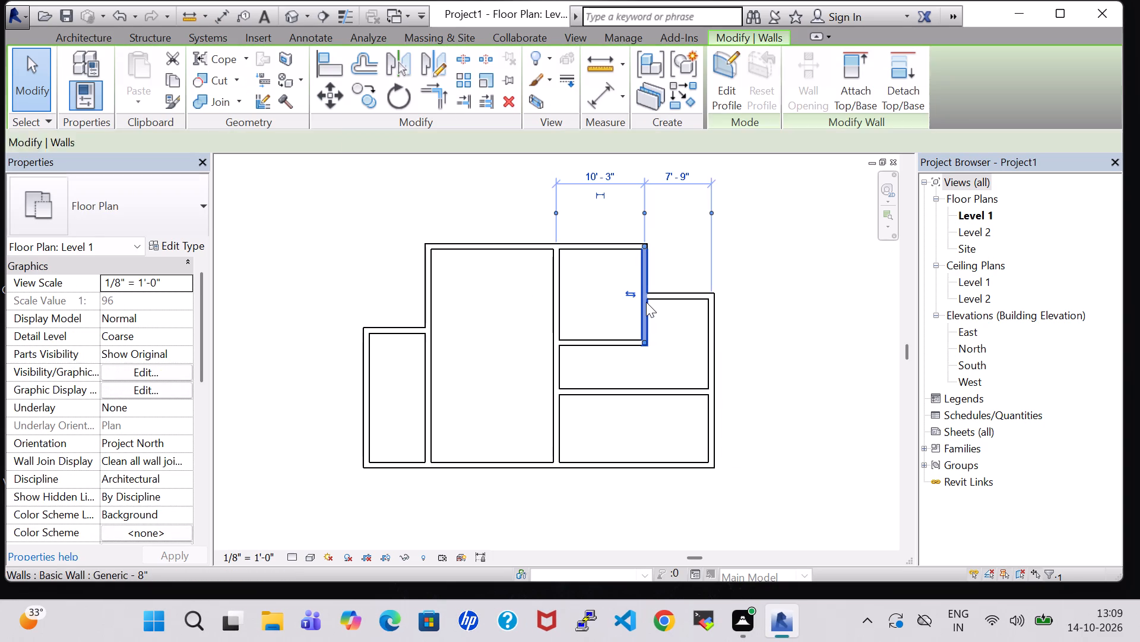
pyautogui.press('Left')
pyautogui.press('Left')
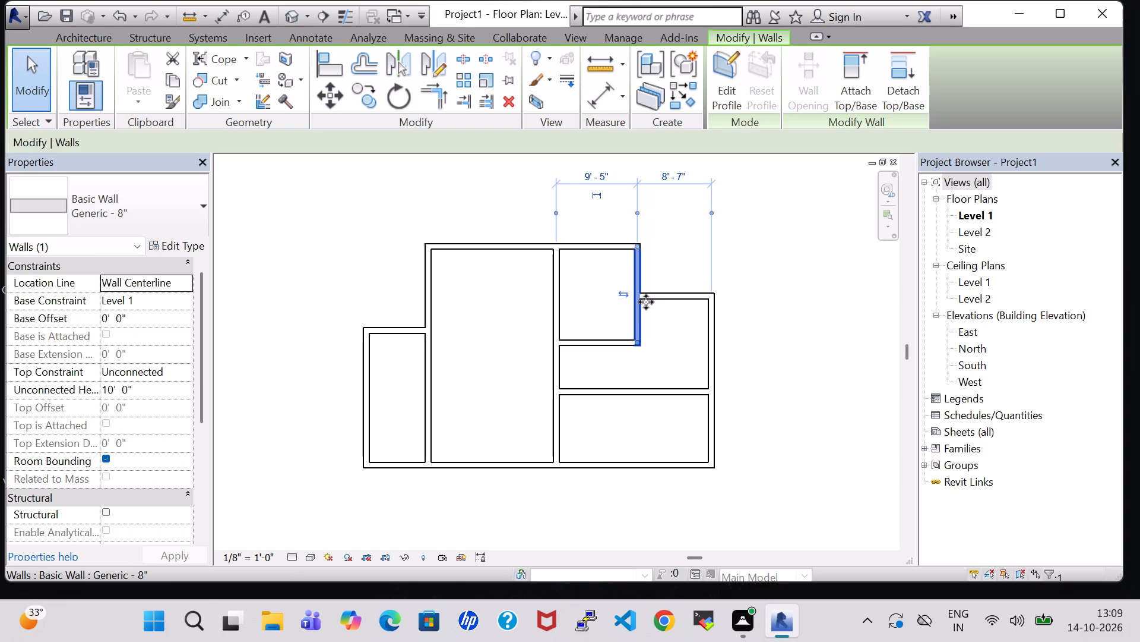
# Nudge the full-height central partition right, to about 16'-1" from the vertical partition beside the narrow left room.
pyautogui.click(552, 302)
pyautogui.press('Right')
pyautogui.press('Right')
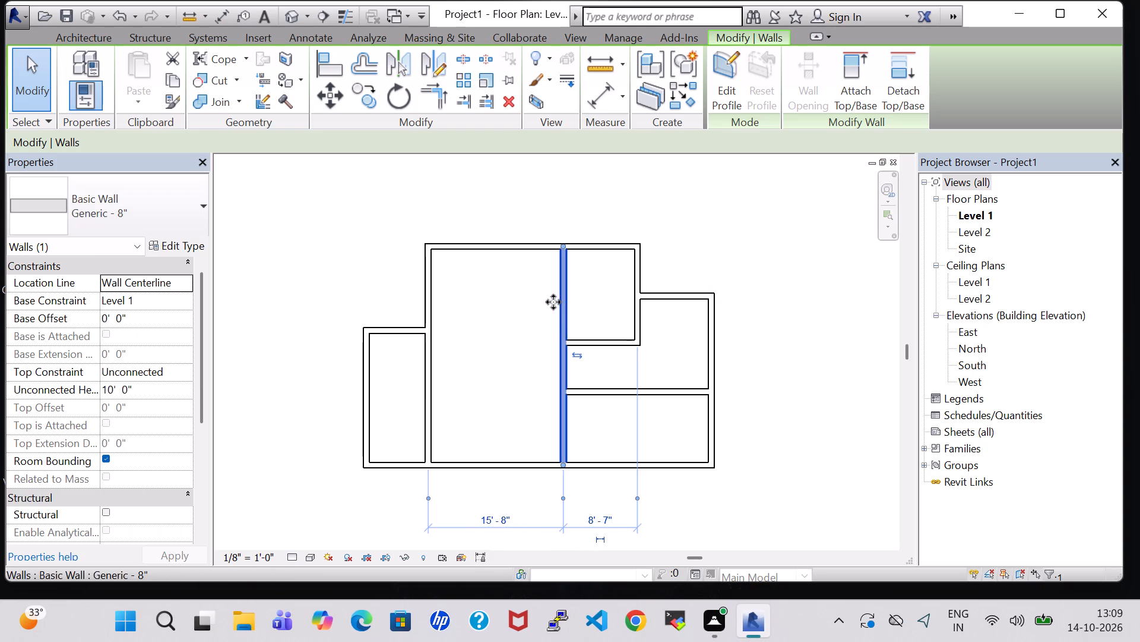
pyautogui.press('Right')
pyautogui.click(746, 348)
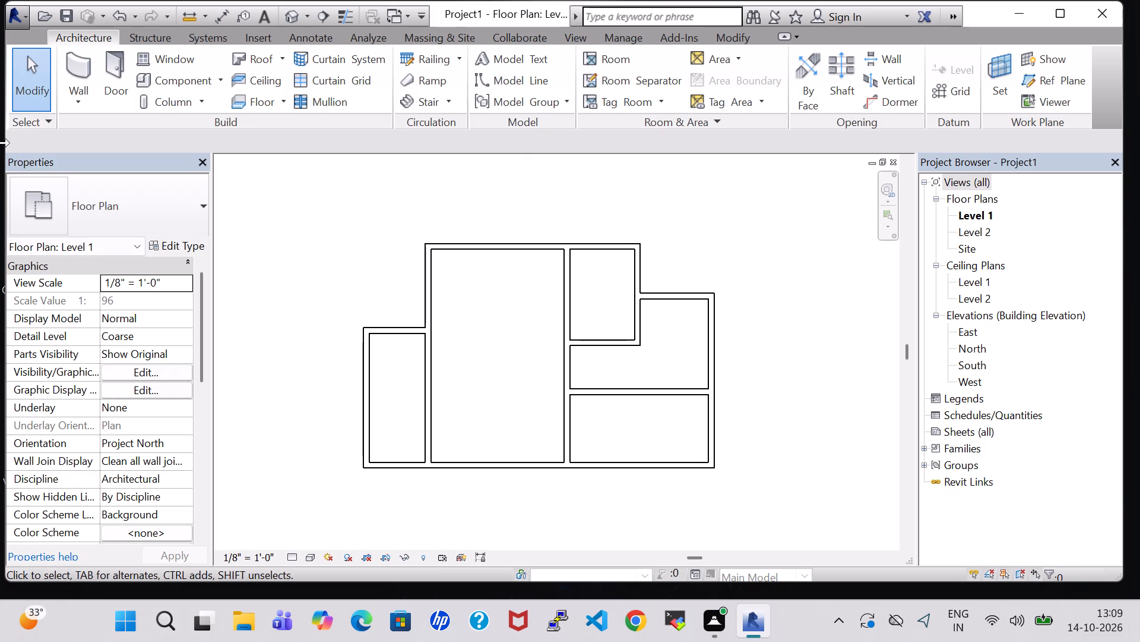
# Enclose a room in the large room's upper-right corner with Generic - 8" walls, 9'-9" down from the top wall and 7'-11" across to the central partition.
pyautogui.click(92, 59)
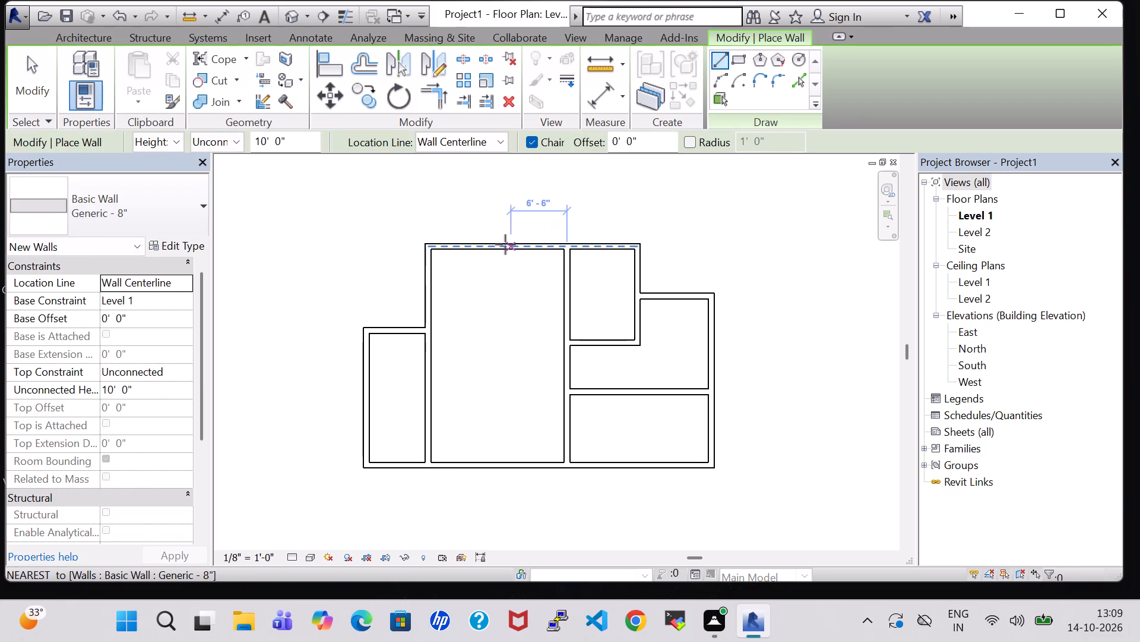
pyautogui.click(499, 248)
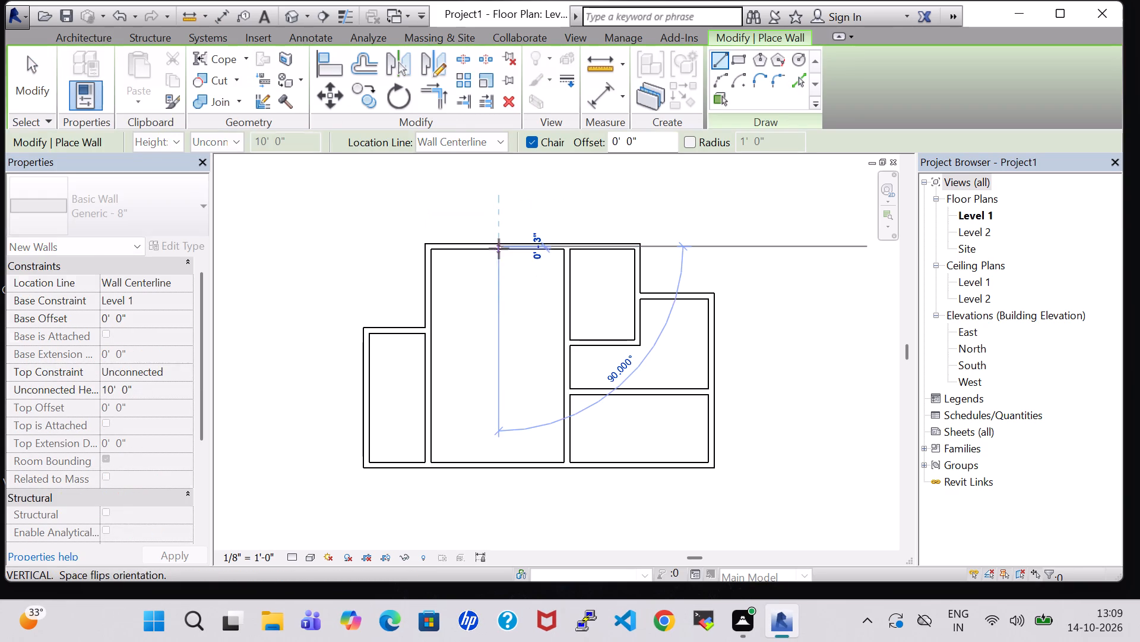
pyautogui.click(496, 334)
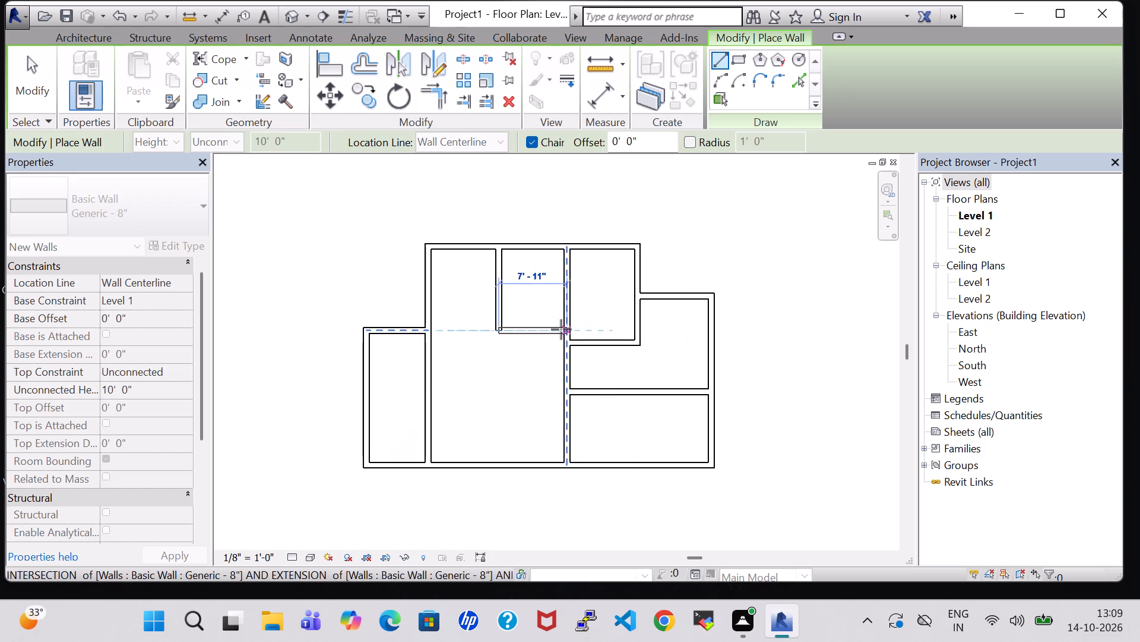
pyautogui.click(561, 329)
pyautogui.press('Escape')
pyautogui.press('Escape')
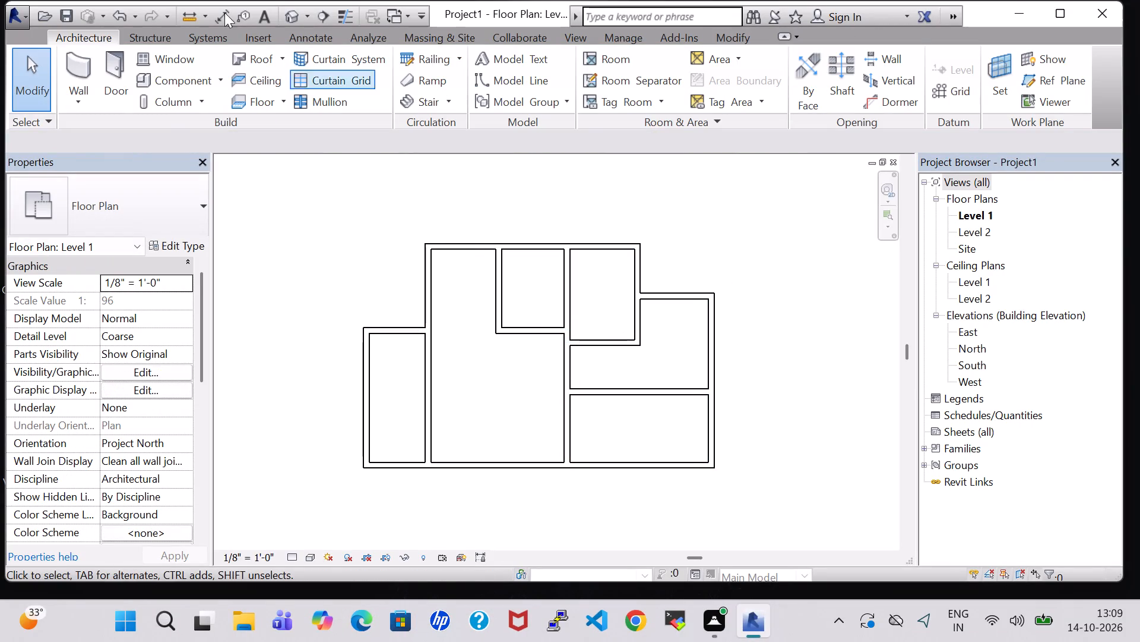
# Split both walls of the new upper room near each end, isolating a long middle segment in each wall.
pyautogui.click(724, 40)
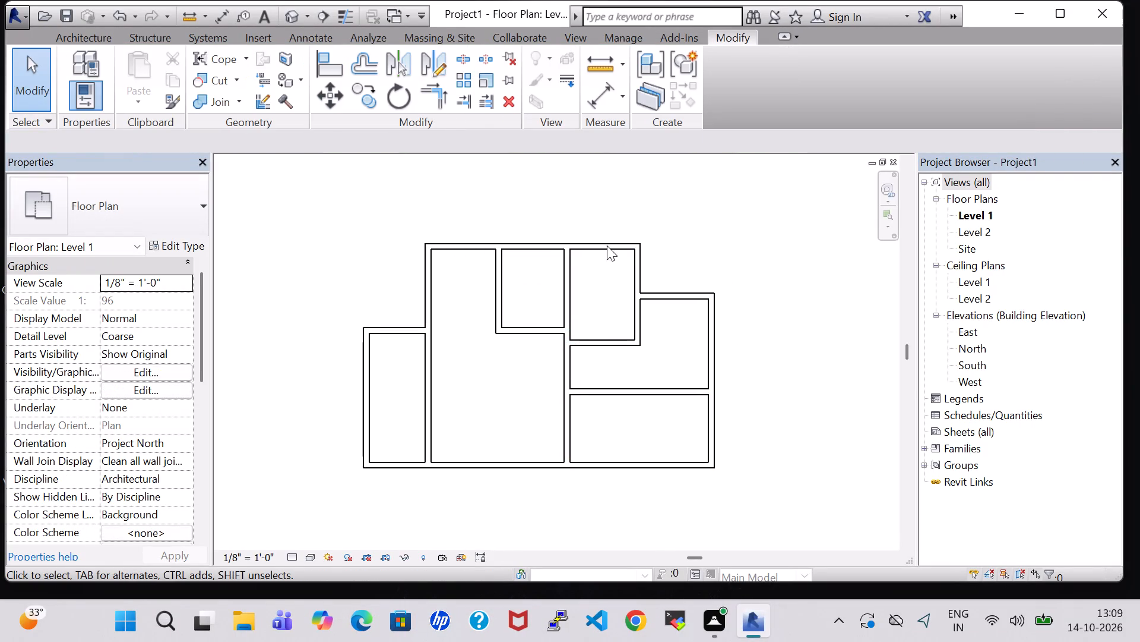
pyautogui.click(470, 54)
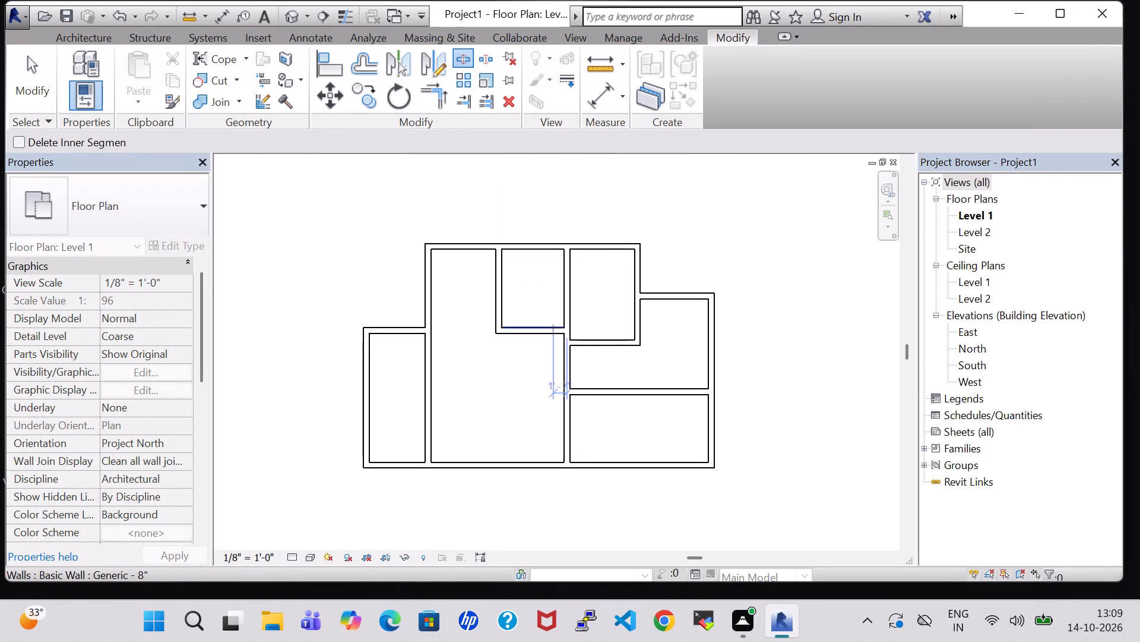
pyautogui.click(556, 331)
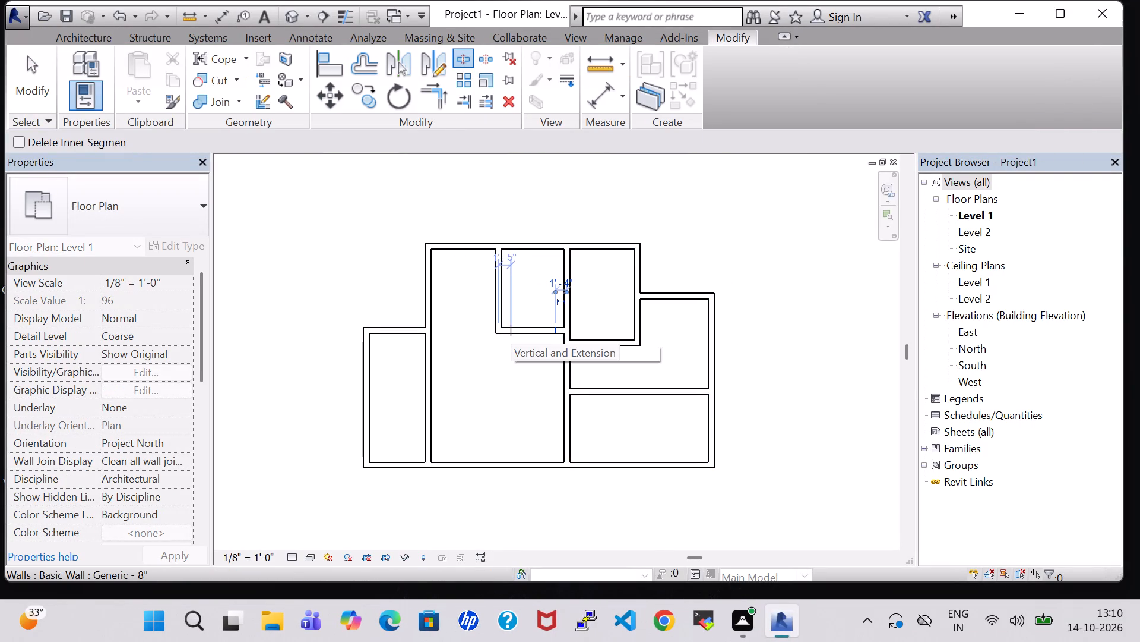
pyautogui.click(509, 332)
pyautogui.click(499, 317)
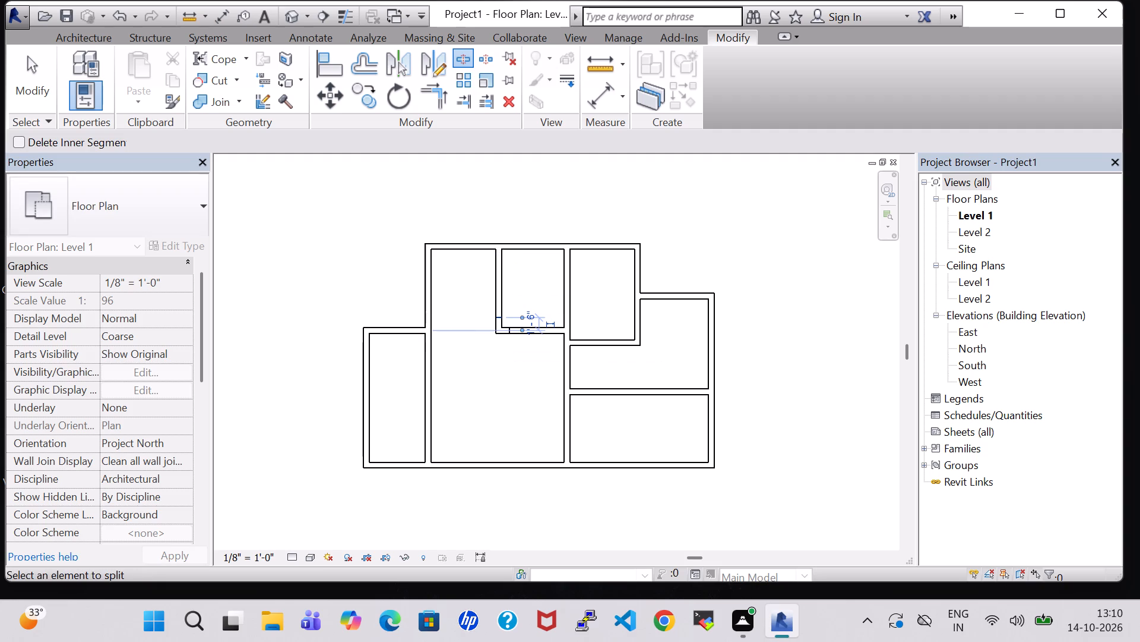
pyautogui.click(498, 263)
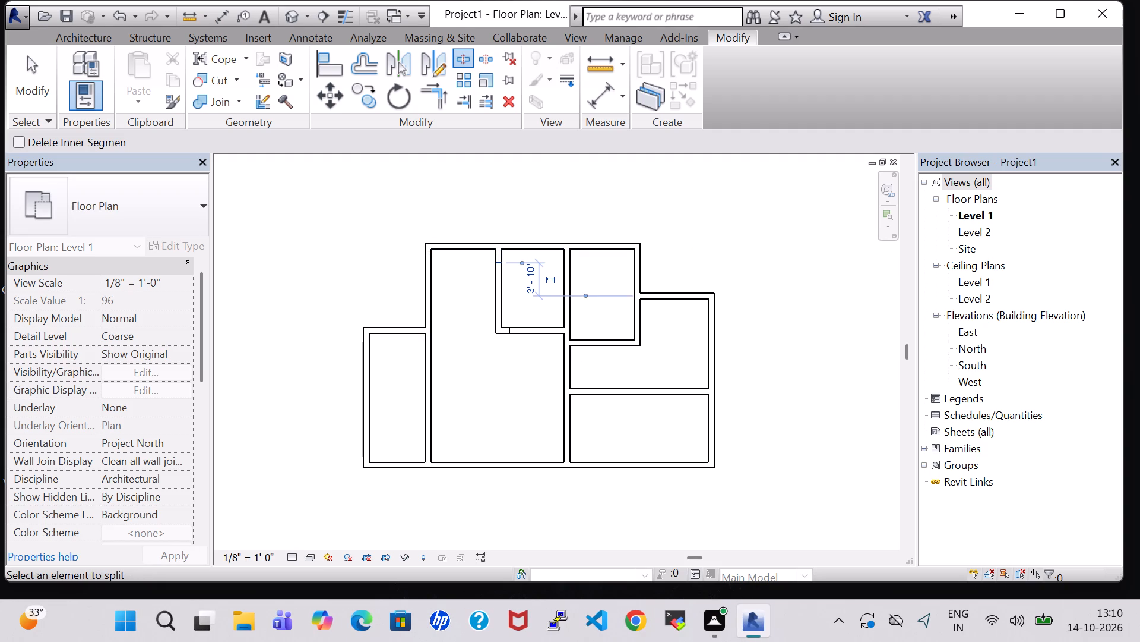
pyautogui.press('Escape')
pyautogui.press('Escape')
# Delete the middle segments of the new room's vertical and horizontal walls, leaving short stubs and an L-shaped corner.
pyautogui.click(502, 289)
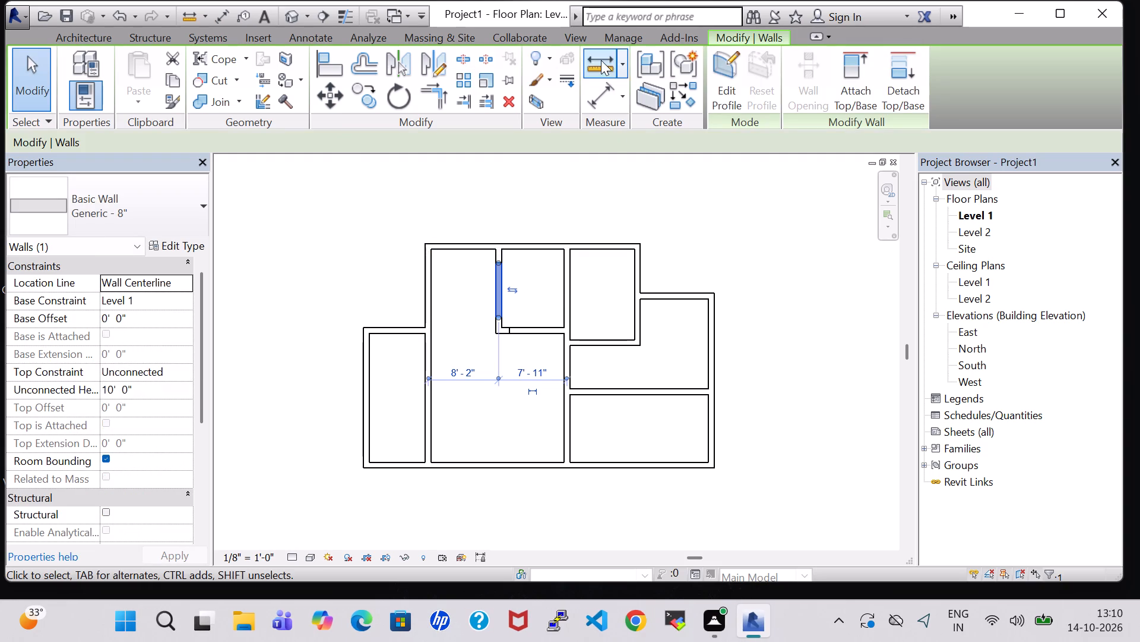
pyautogui.press('Delete')
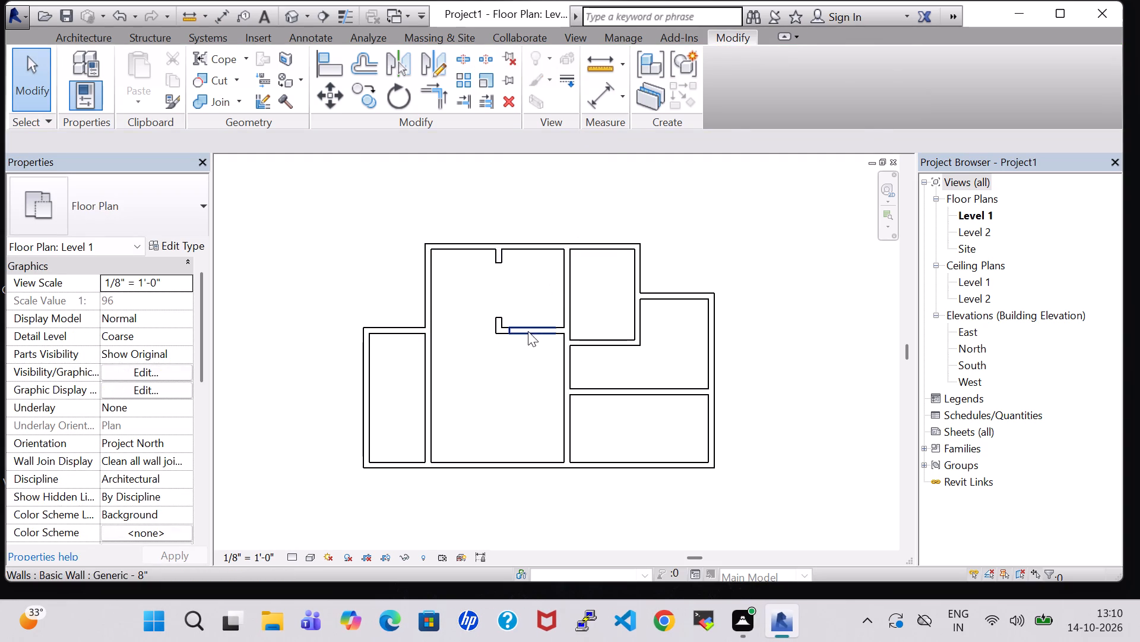
pyautogui.click(528, 331)
pyautogui.press('Delete')
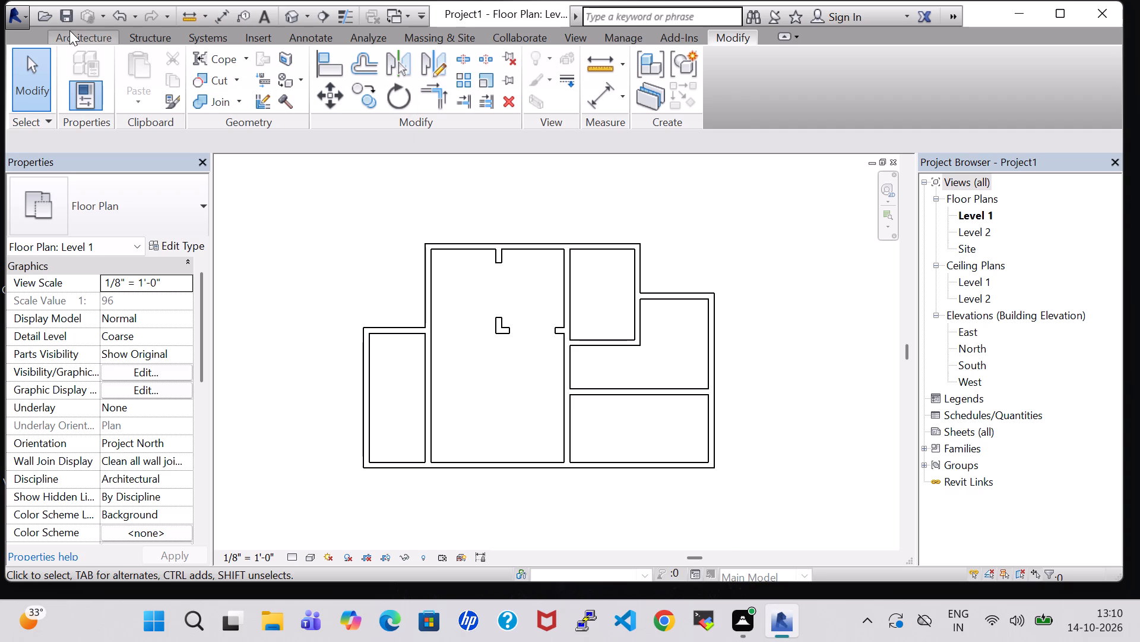
# Open the default 3D view and examine the wall layout and new openings from the back of the building.
pyautogui.doubleClick(981, 213)
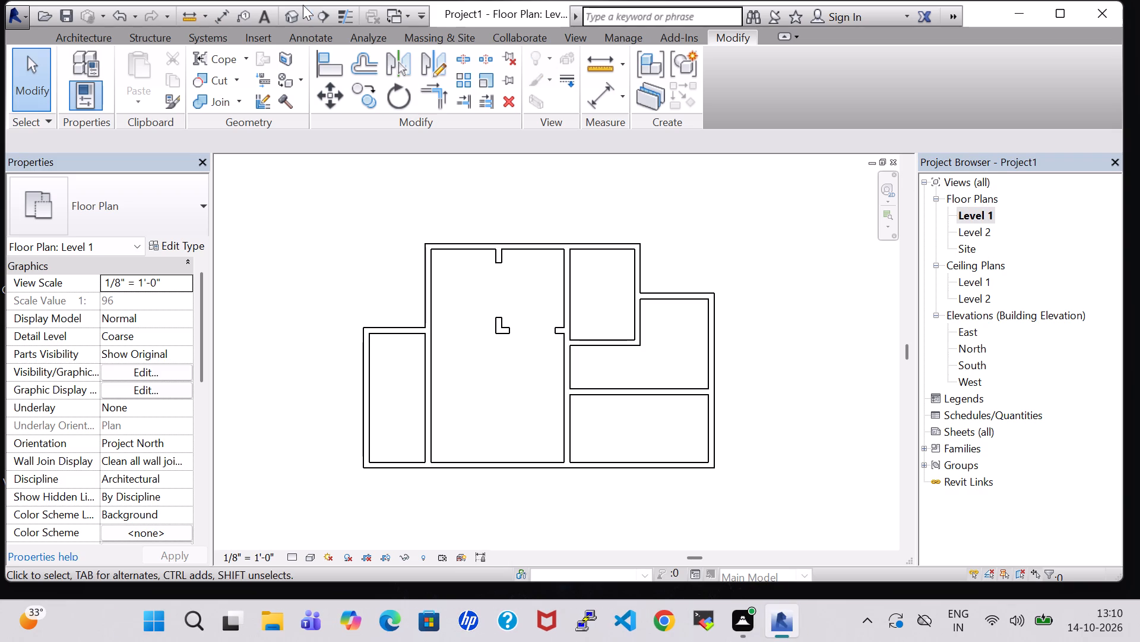
pyautogui.click(293, 10)
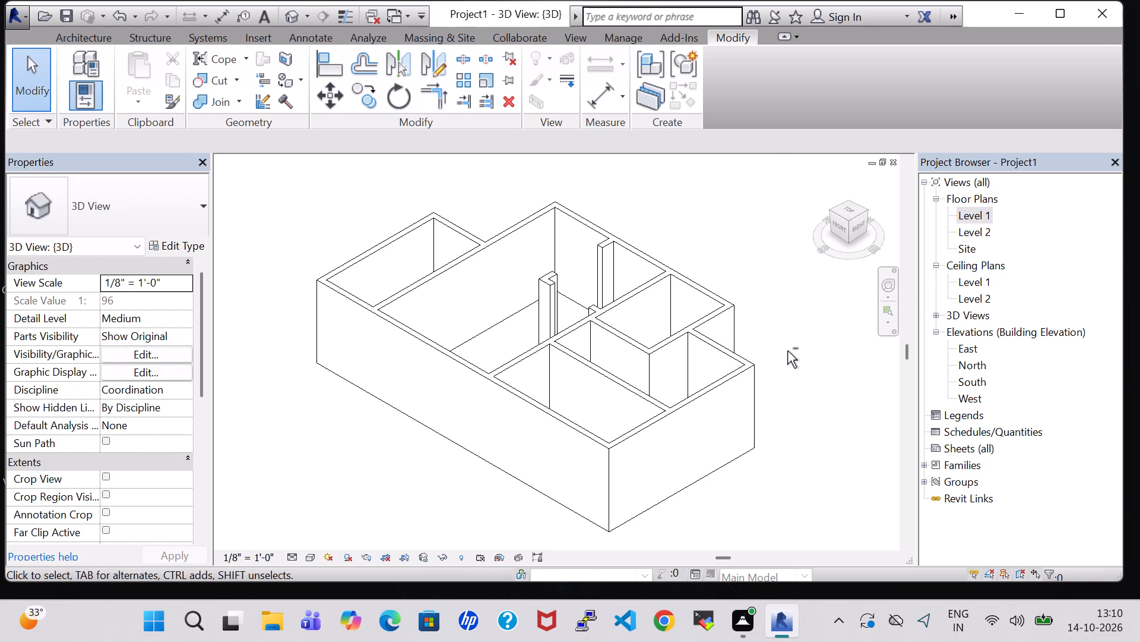
pyautogui.keyDown('shift'); pyautogui.moveTo(787, 351); pyautogui.dragTo(646, 389, button='middle'); pyautogui.keyUp('shift')
pyautogui.keyDown('shift'); pyautogui.scroll(-1, 787, 351); pyautogui.keyUp('shift')
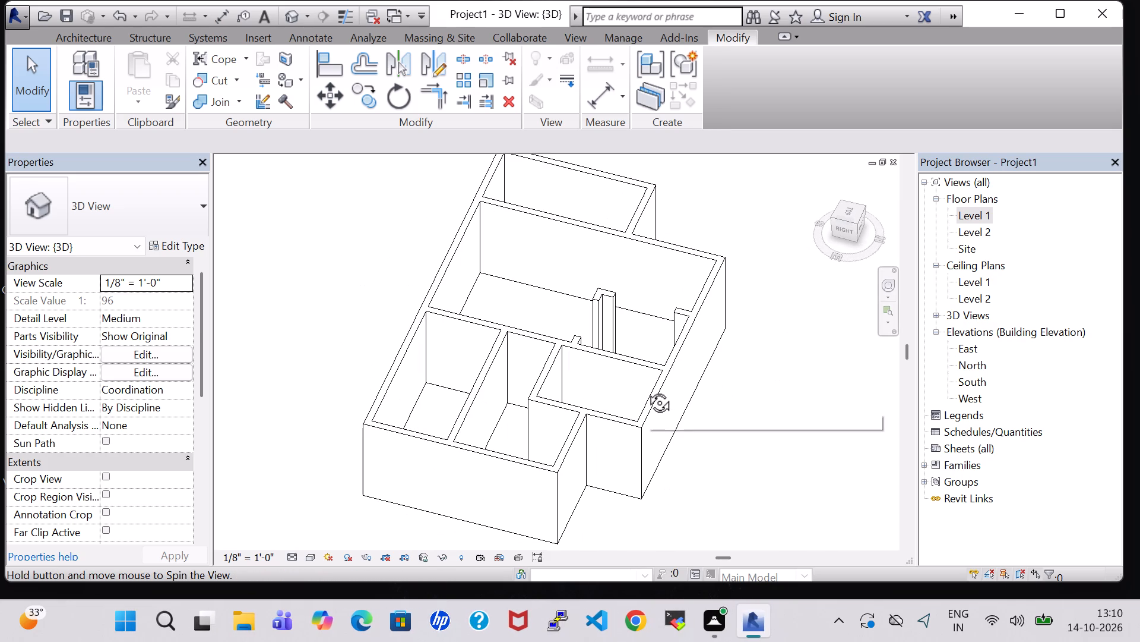
pyautogui.keyDown('shift'); pyautogui.moveTo(646, 389); pyautogui.dragTo(517, 347, button='middle'); pyautogui.keyUp('shift')
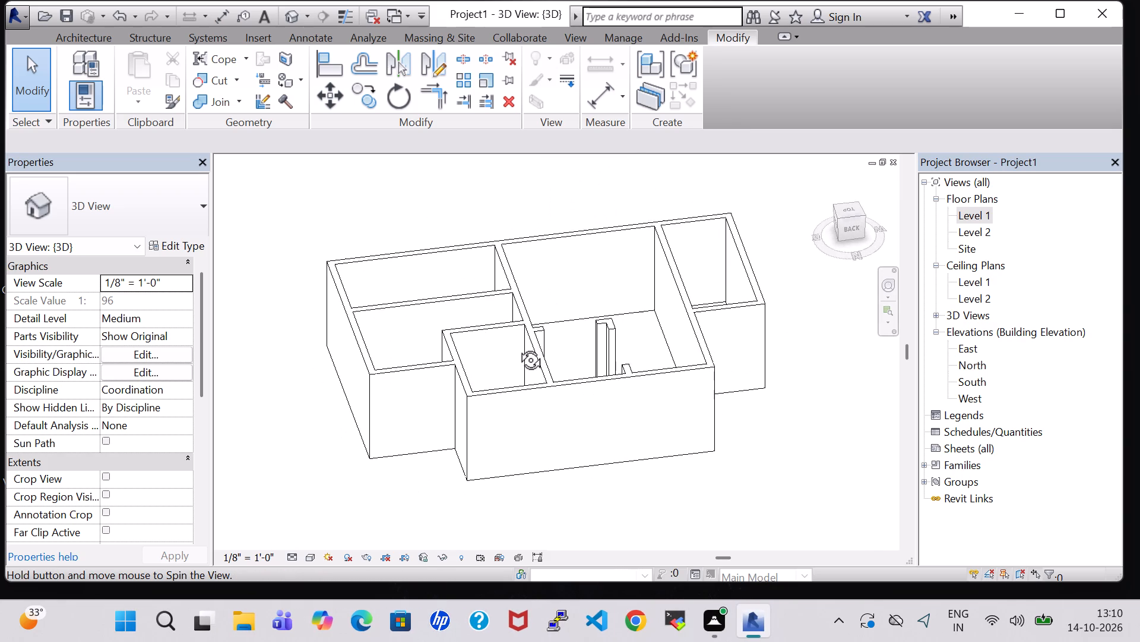
pyautogui.keyDown('shift'); pyautogui.moveTo(517, 347); pyautogui.dragTo(502, 354, button='middle'); pyautogui.keyUp('shift')
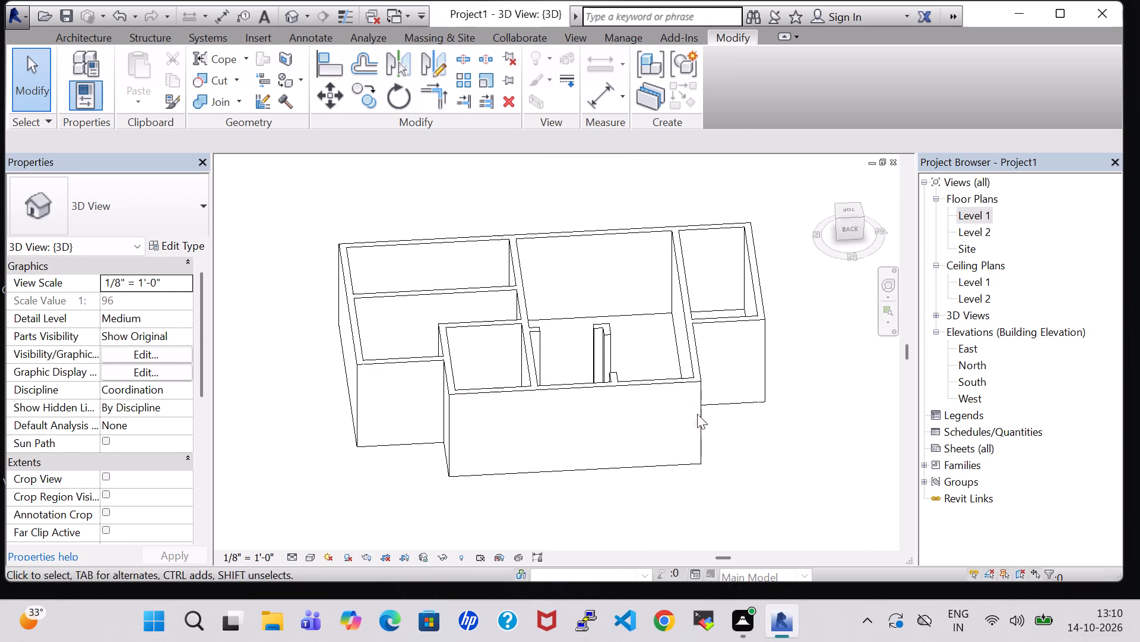
pyautogui.keyDown('shift'); pyautogui.moveTo(751, 443); pyautogui.dragTo(724, 394, button='middle'); pyautogui.keyUp('shift')
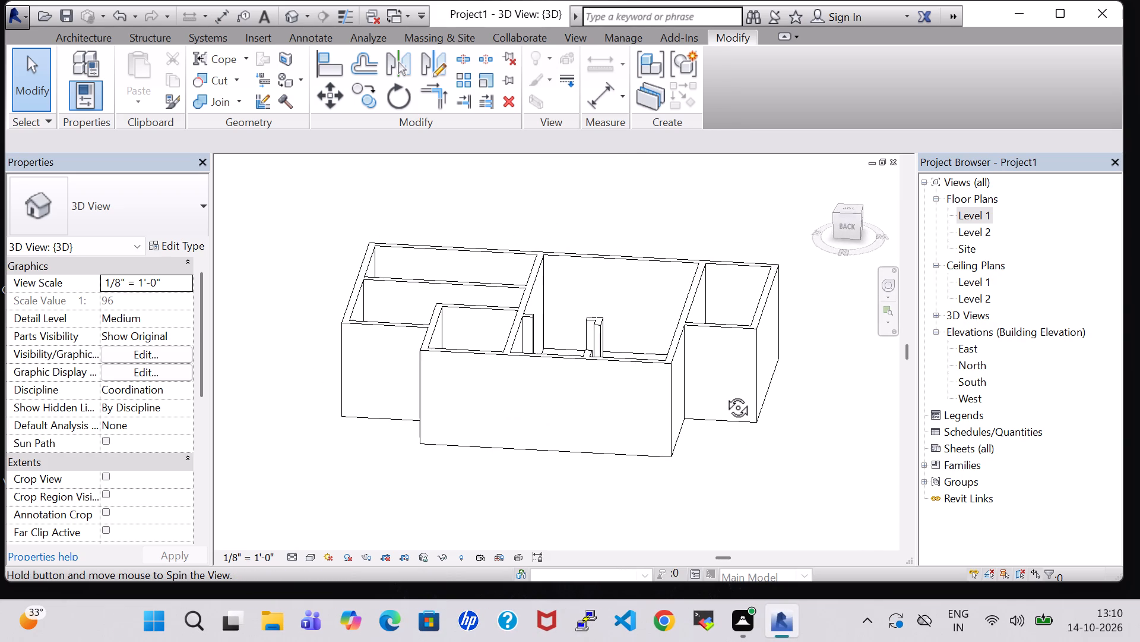
pyautogui.keyDown('shift'); pyautogui.moveTo(724, 394); pyautogui.dragTo(740, 394, button='middle'); pyautogui.keyUp('shift')
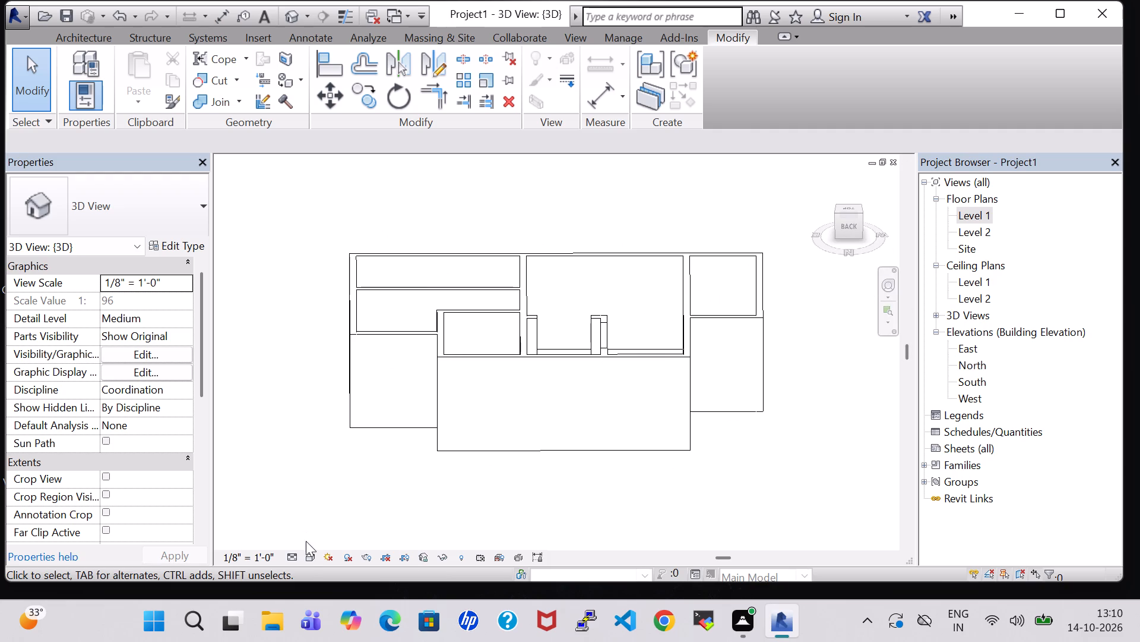
# Change the 3D view's visual style to one that displays filled wall surfaces.
pyautogui.click(306, 556)
pyautogui.click(328, 529)
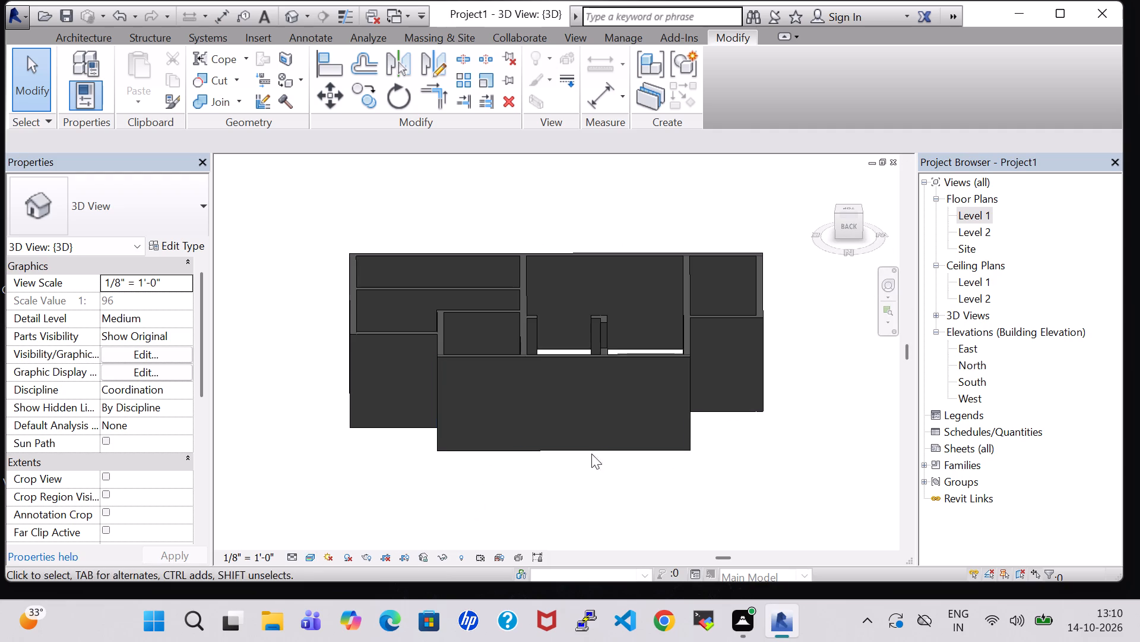
# From the Level 1 plan, set the structure layer material of the Generic - 8" wall type to Brick, Common.
pyautogui.doubleClick(986, 215)
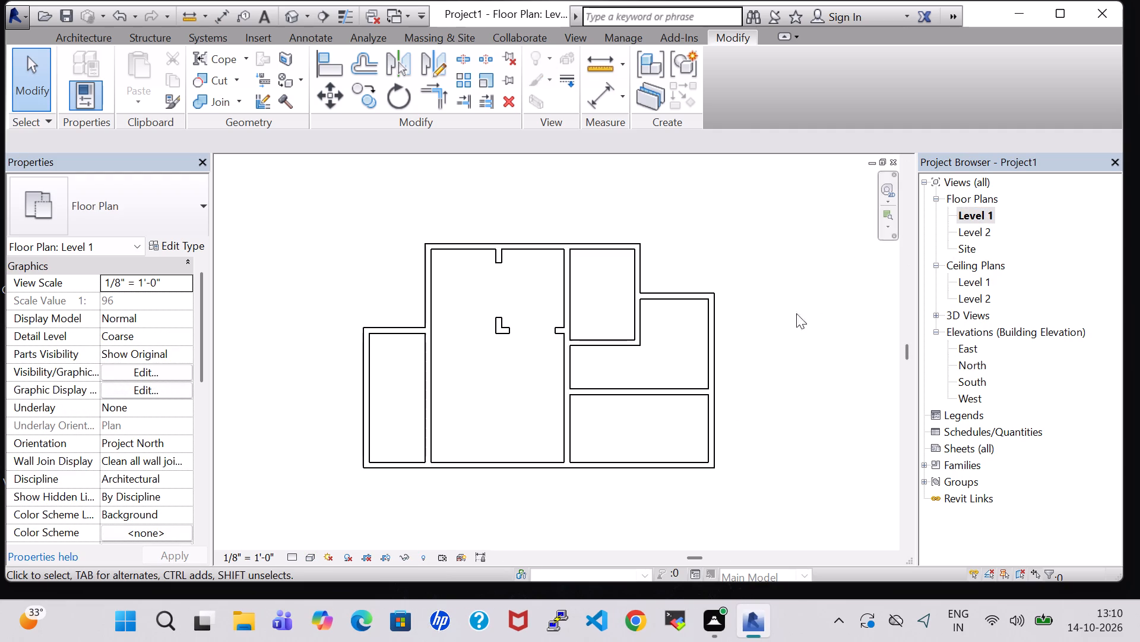
pyautogui.scroll(-1, 775, 320)
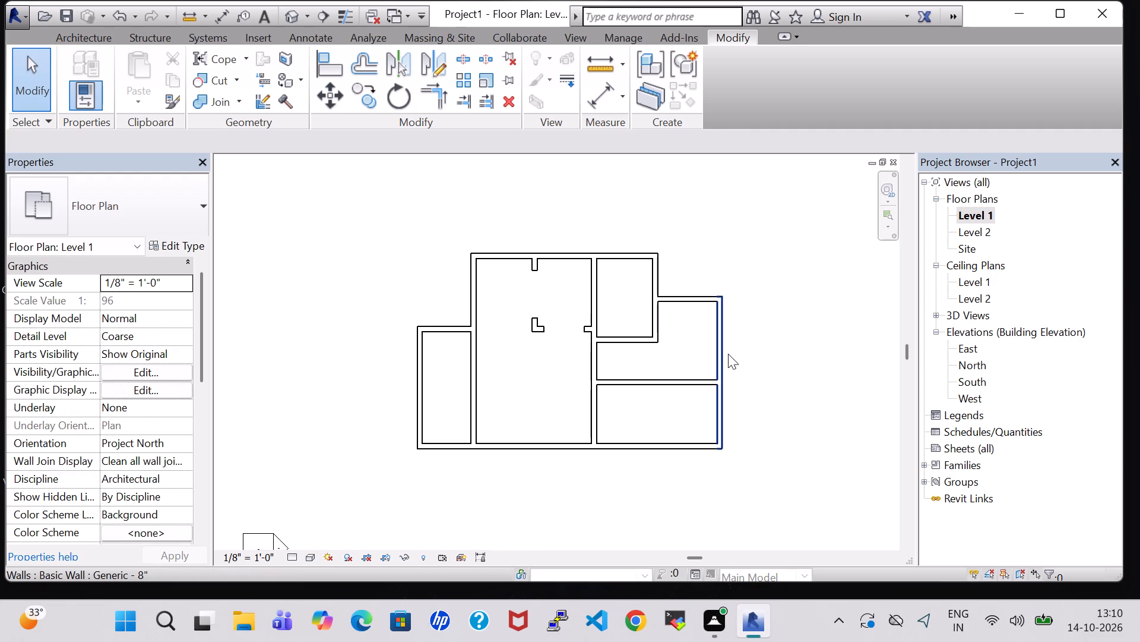
pyautogui.click(725, 354)
pyautogui.click(178, 251)
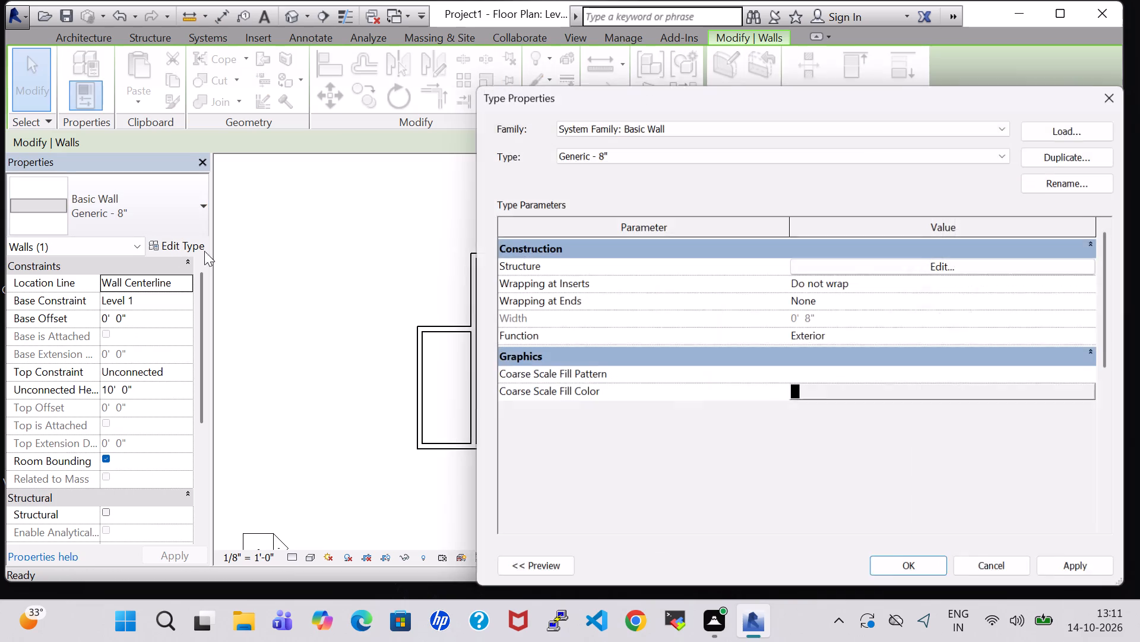
pyautogui.click(941, 269)
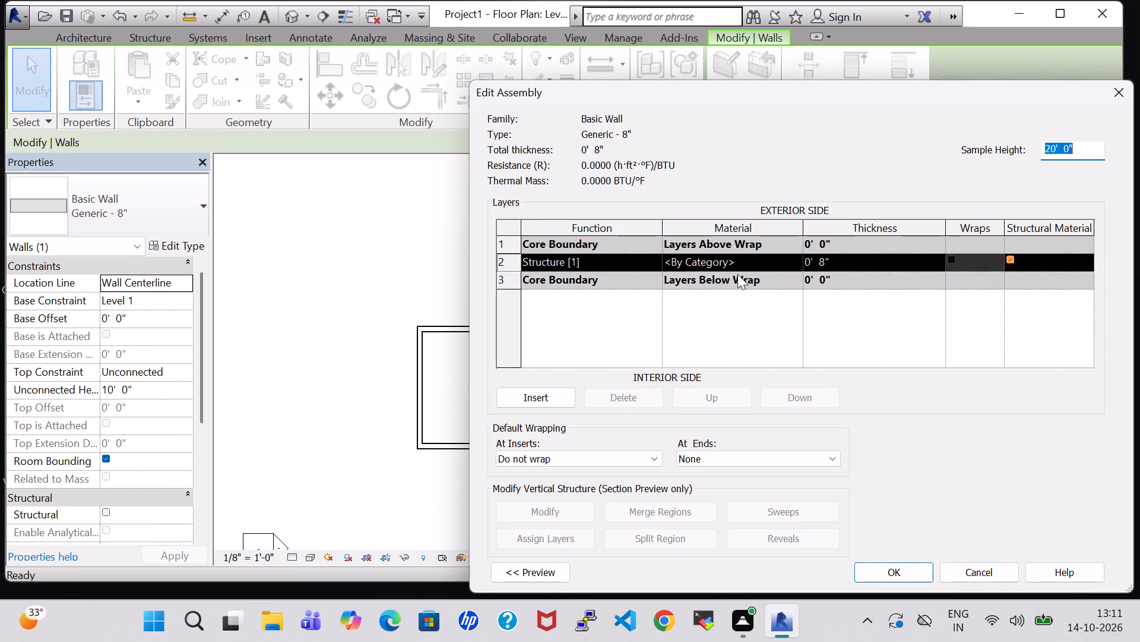
pyautogui.click(772, 258)
pyautogui.click(798, 259)
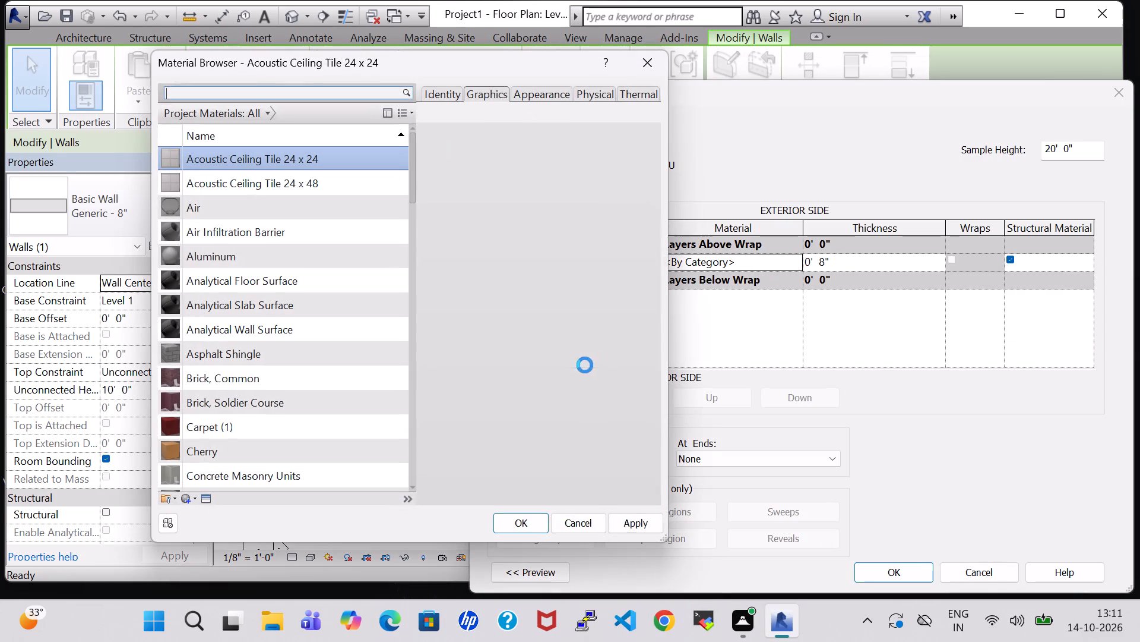
pyautogui.click(253, 373)
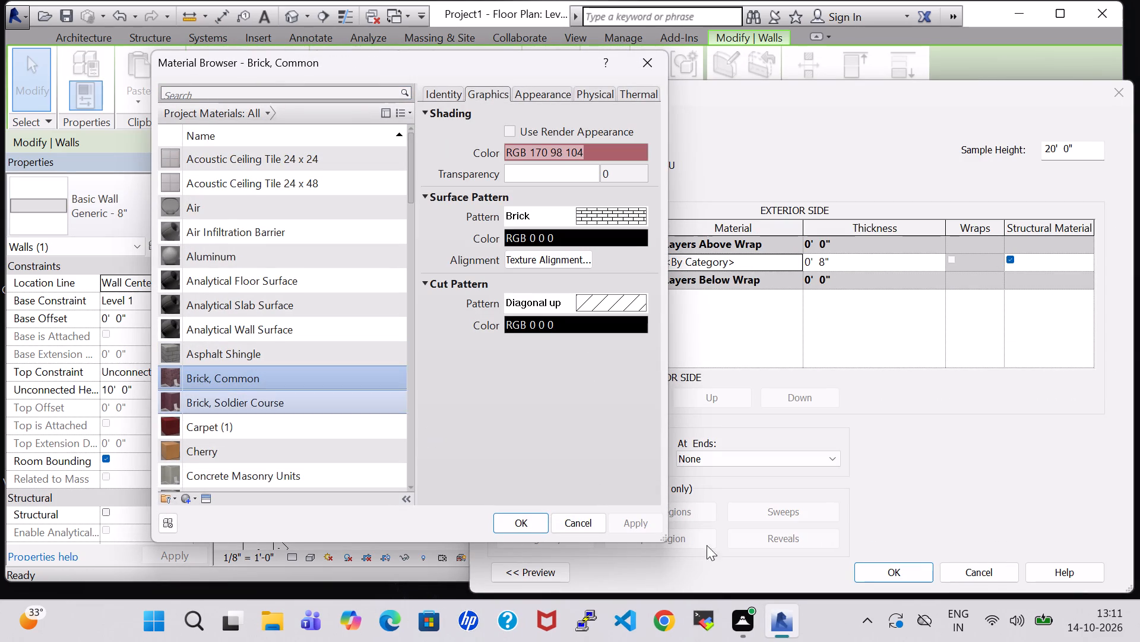
pyautogui.click(520, 523)
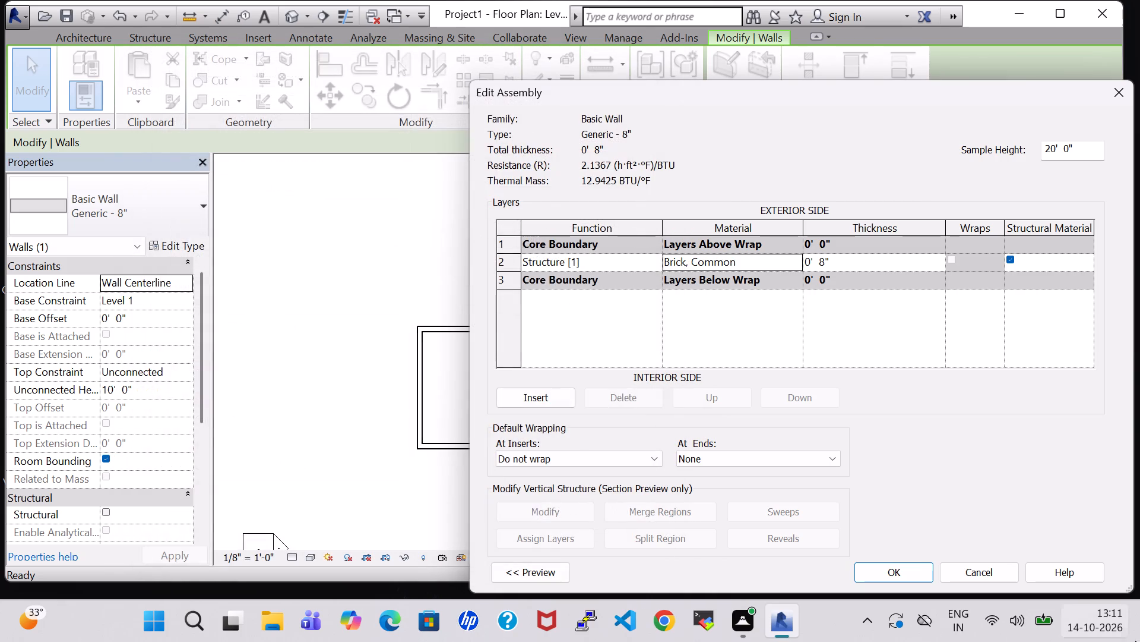
pyautogui.click(907, 566)
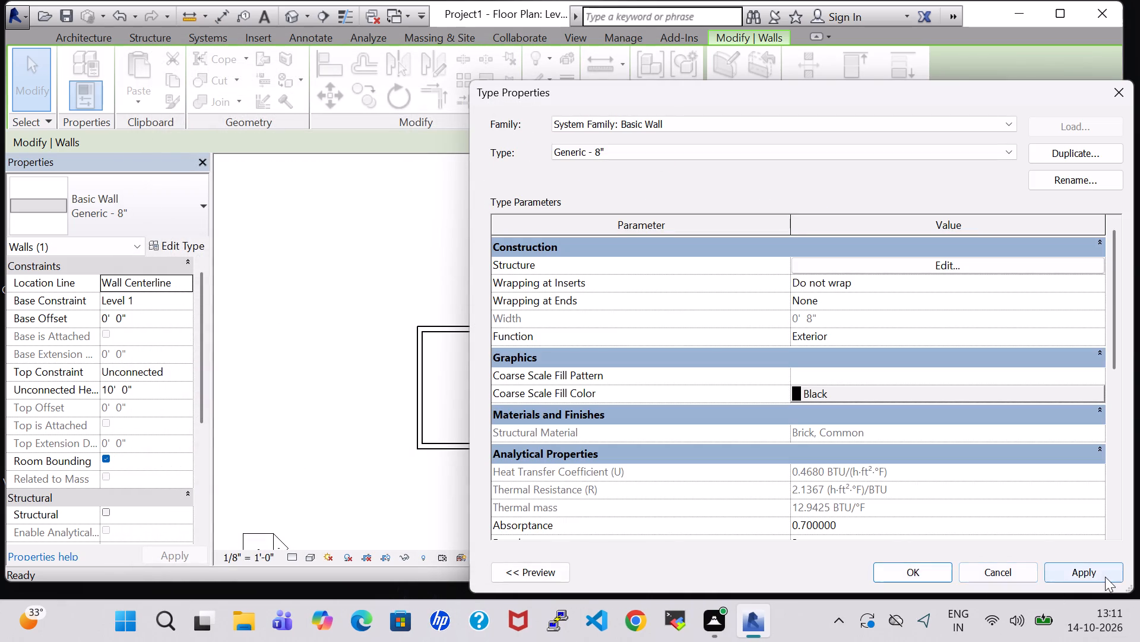
pyautogui.click(1106, 577)
pyautogui.click(941, 567)
pyautogui.click(837, 416)
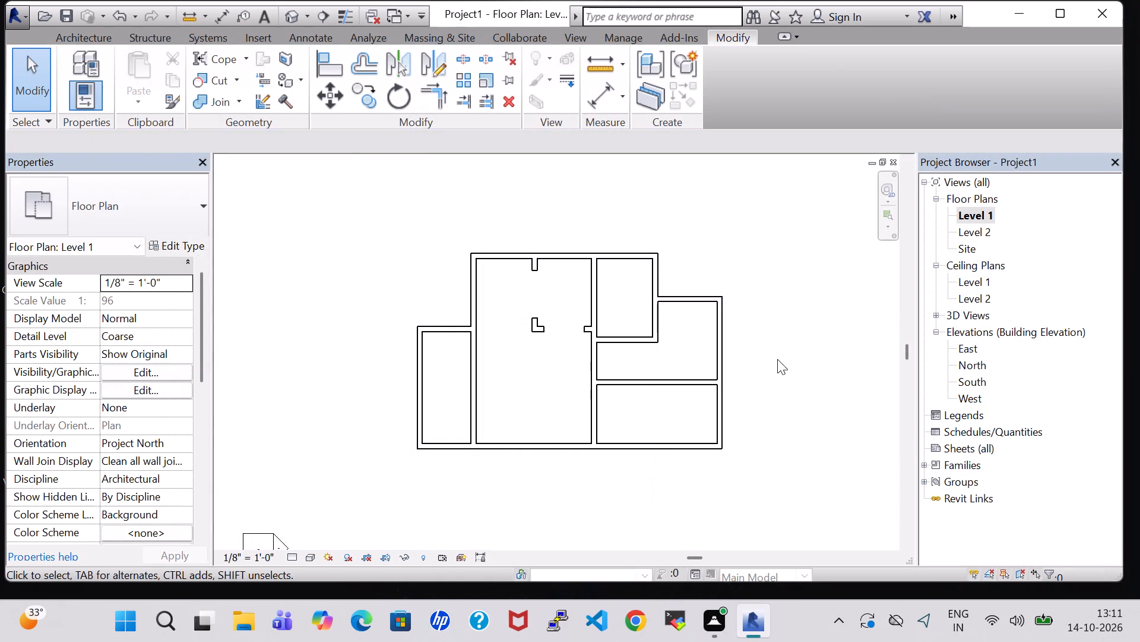
# Open the default 3D view and examine the wall finish and room layout from several sides.
pyautogui.click(290, 18)
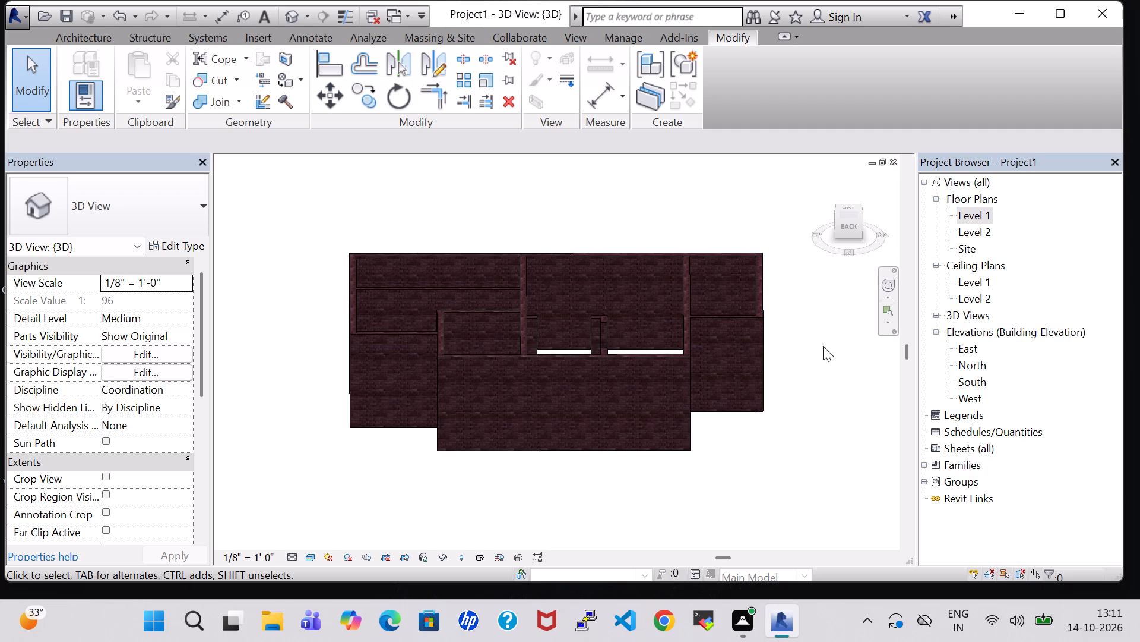
pyautogui.keyDown('shift'); pyautogui.moveTo(824, 348); pyautogui.dragTo(774, 407, button='middle'); pyautogui.keyUp('shift')
pyautogui.keyDown('shift'); pyautogui.scroll(-1, 774, 407); pyautogui.keyUp('shift')
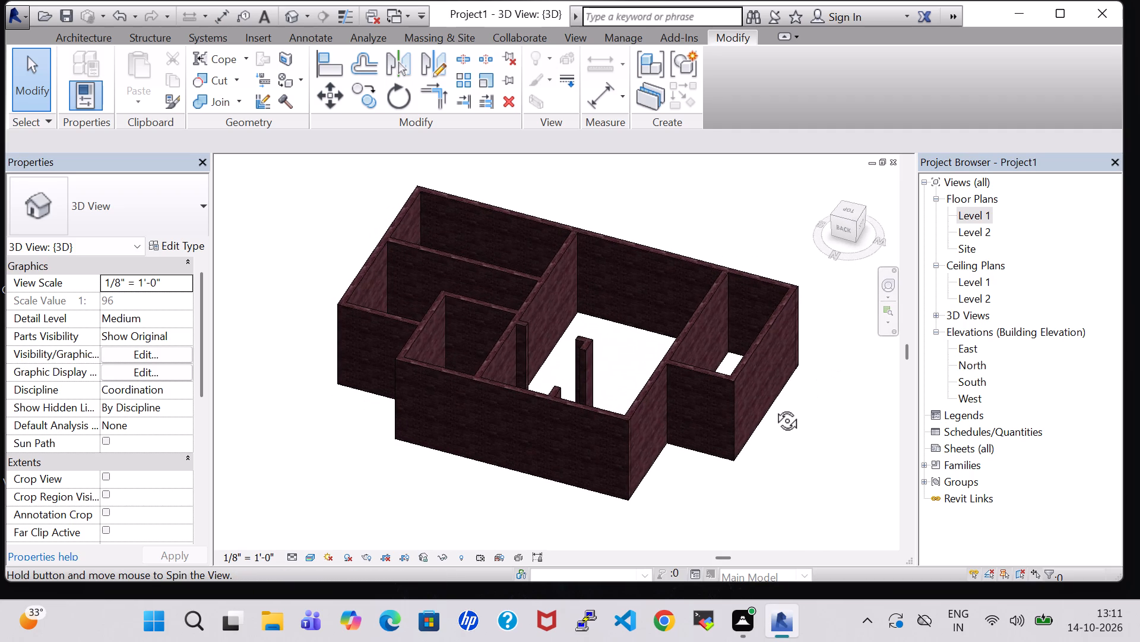
pyautogui.keyDown('shift'); pyautogui.moveTo(774, 407); pyautogui.dragTo(826, 420, button='middle'); pyautogui.keyUp('shift')
pyautogui.keyDown('shift'); pyautogui.middleClick(826, 417); pyautogui.keyUp('shift')
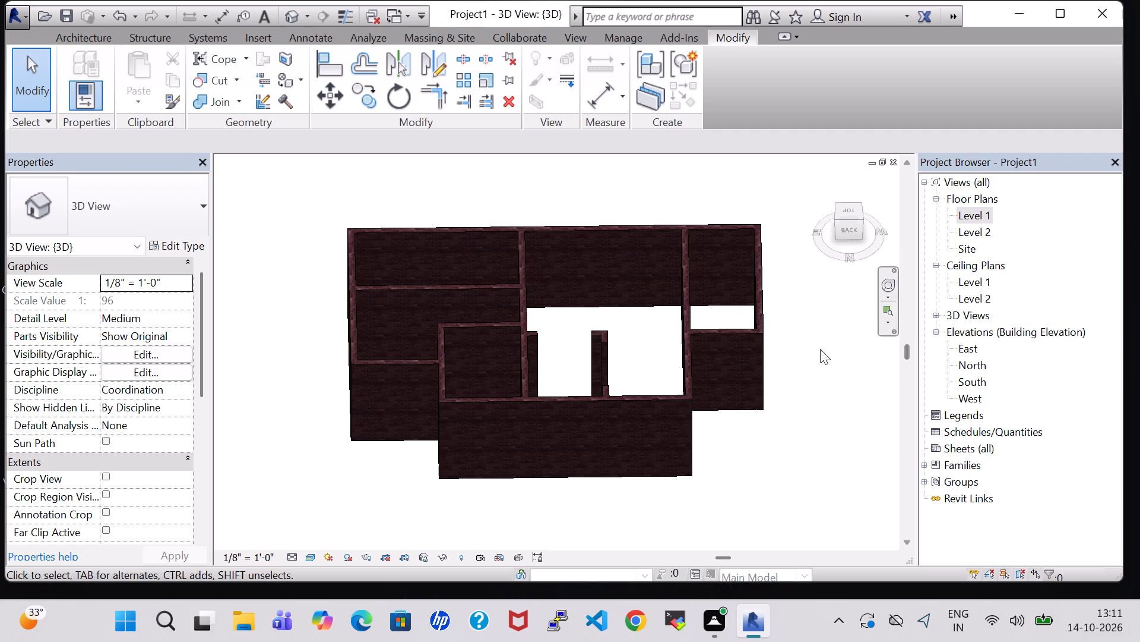
pyautogui.keyDown('shift'); pyautogui.moveTo(354, 489); pyautogui.dragTo(574, 494, button='middle'); pyautogui.keyUp('shift')
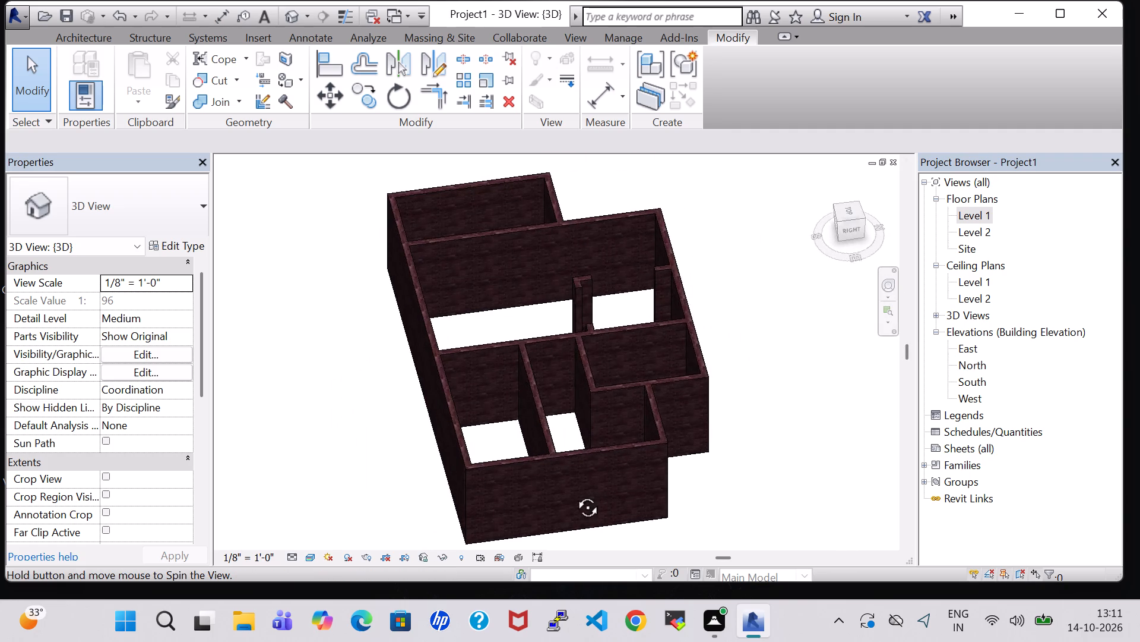
pyautogui.keyDown('shift'); pyautogui.moveTo(574, 494); pyautogui.dragTo(588, 489, button='middle'); pyautogui.keyUp('shift')
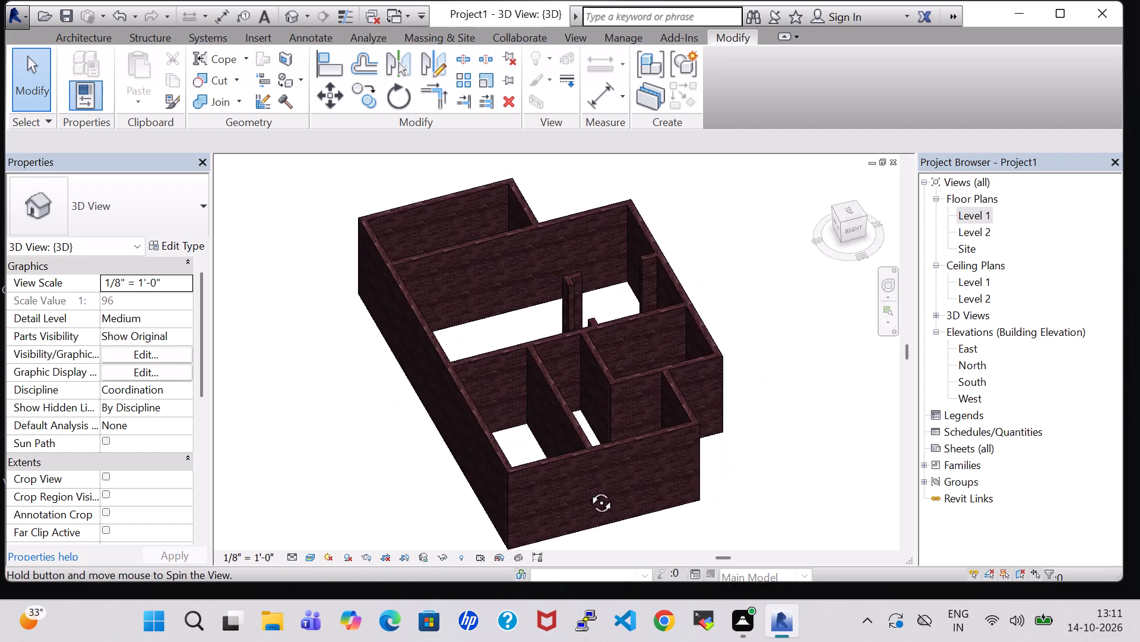
pyautogui.keyDown('shift'); pyautogui.moveTo(588, 489); pyautogui.dragTo(555, 477, button='middle'); pyautogui.keyUp('shift')
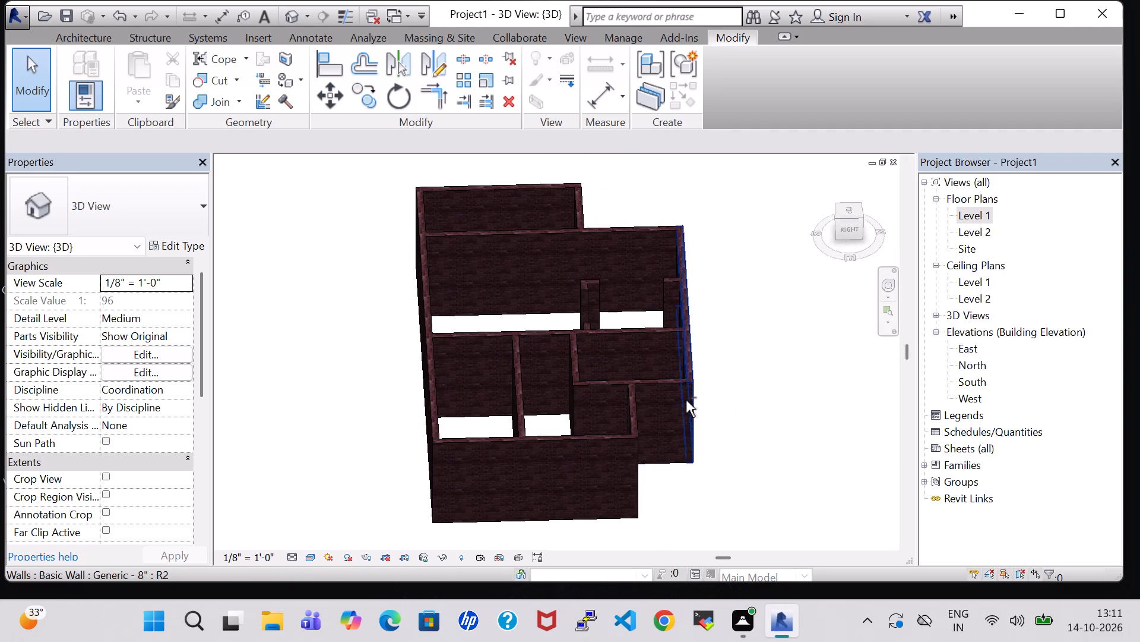
pyautogui.keyDown('shift'); pyautogui.moveTo(746, 349); pyautogui.dragTo(735, 446, button='middle'); pyautogui.keyUp('shift')
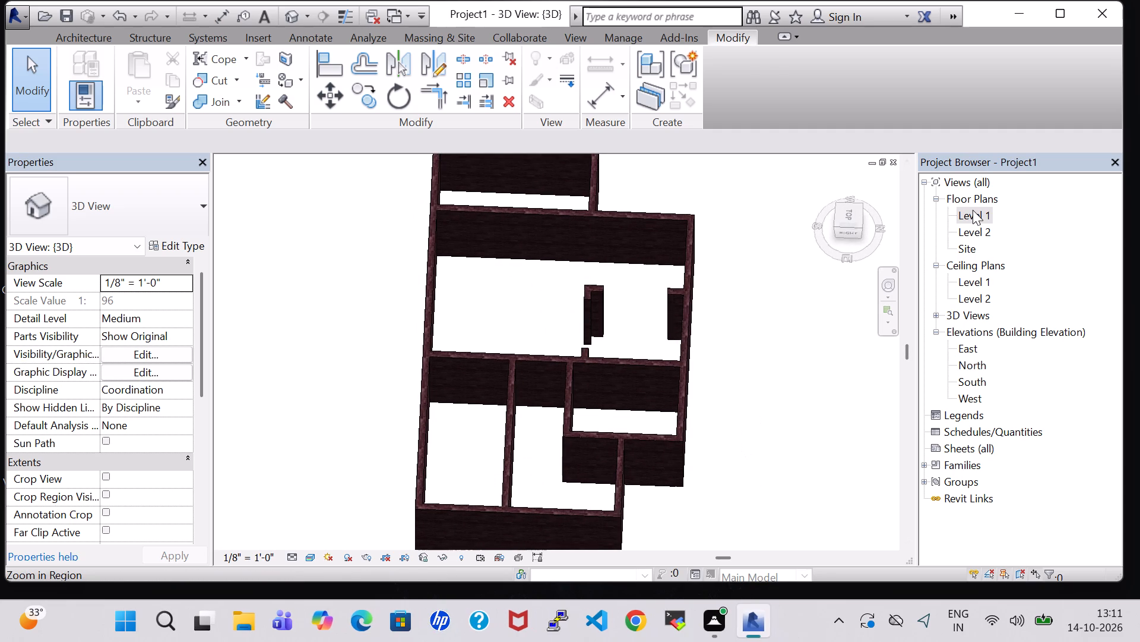
pyautogui.doubleClick(973, 210)
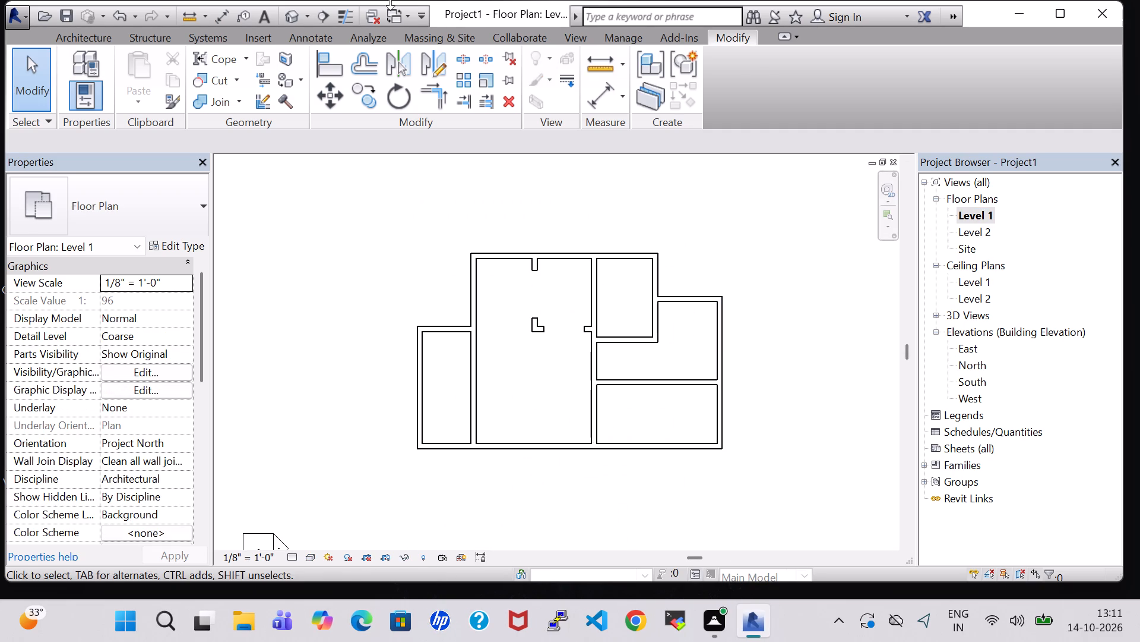
pyautogui.click(292, 21)
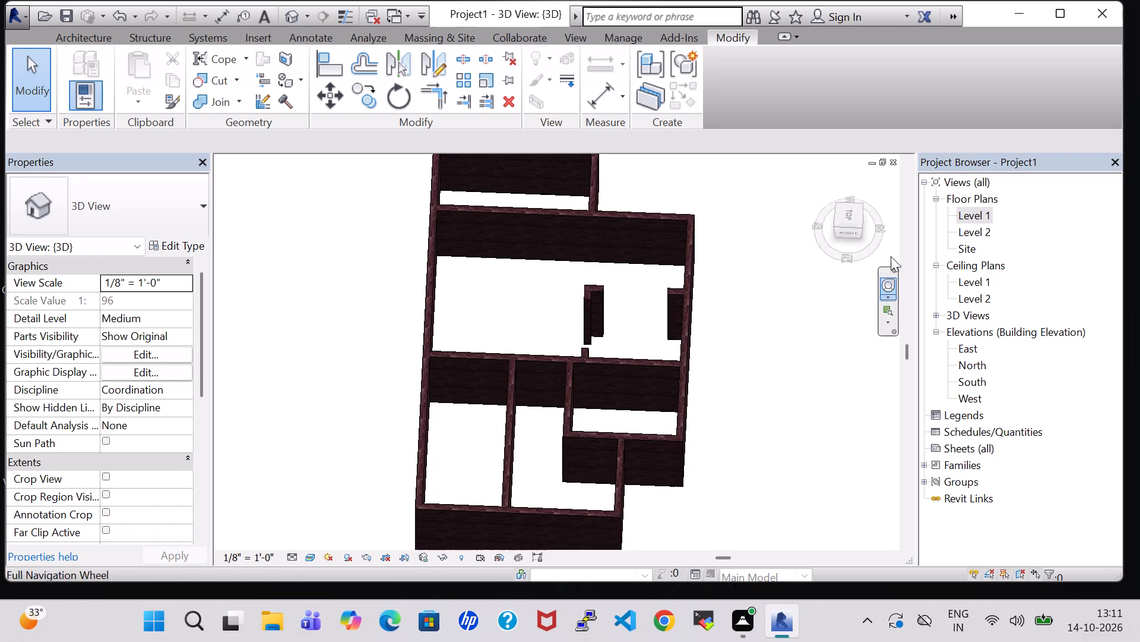
# In the Level 1 plan, set the unconnected height of the narrow west room's north wall to 3' 0".
pyautogui.doubleClick(988, 210)
pyautogui.scroll(-1, 737, 383)
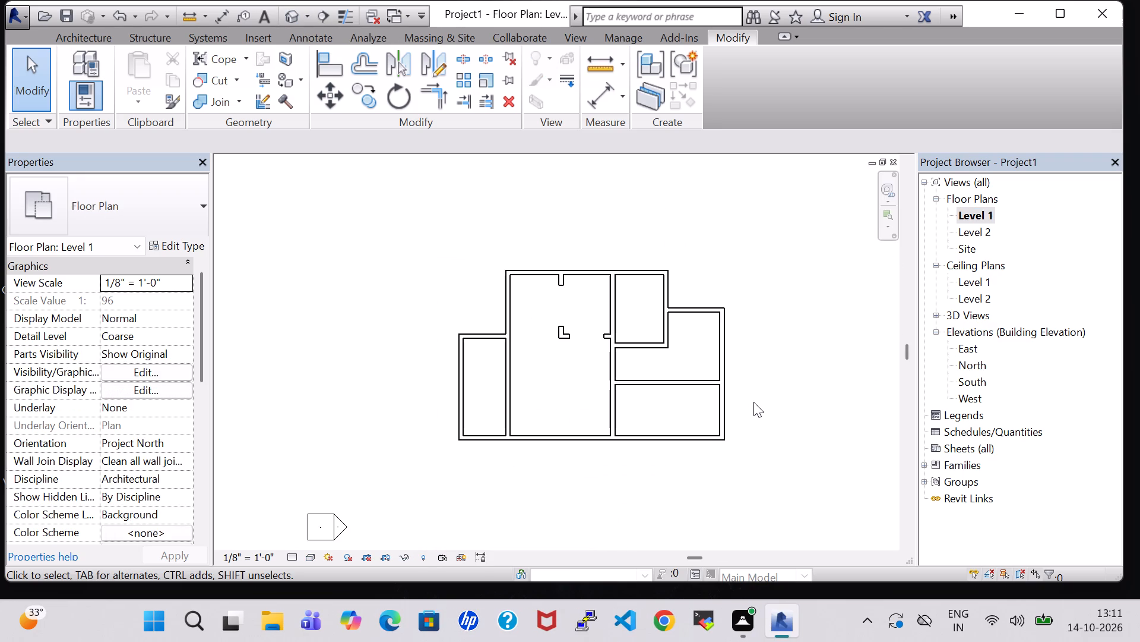
pyautogui.keyDown('shift'); pyautogui.moveTo(753, 402); pyautogui.dragTo(663, 419, button='middle'); pyautogui.keyUp('shift')
pyautogui.moveTo(661, 412); pyautogui.dragTo(715, 374, button='middle')
pyautogui.keyDown('shift'); pyautogui.moveTo(715, 374); pyautogui.dragTo(715, 380, button='middle'); pyautogui.keyUp('shift')
pyautogui.keyDown('shift'); pyautogui.scroll(-1, 715, 380); pyautogui.keyUp('shift')
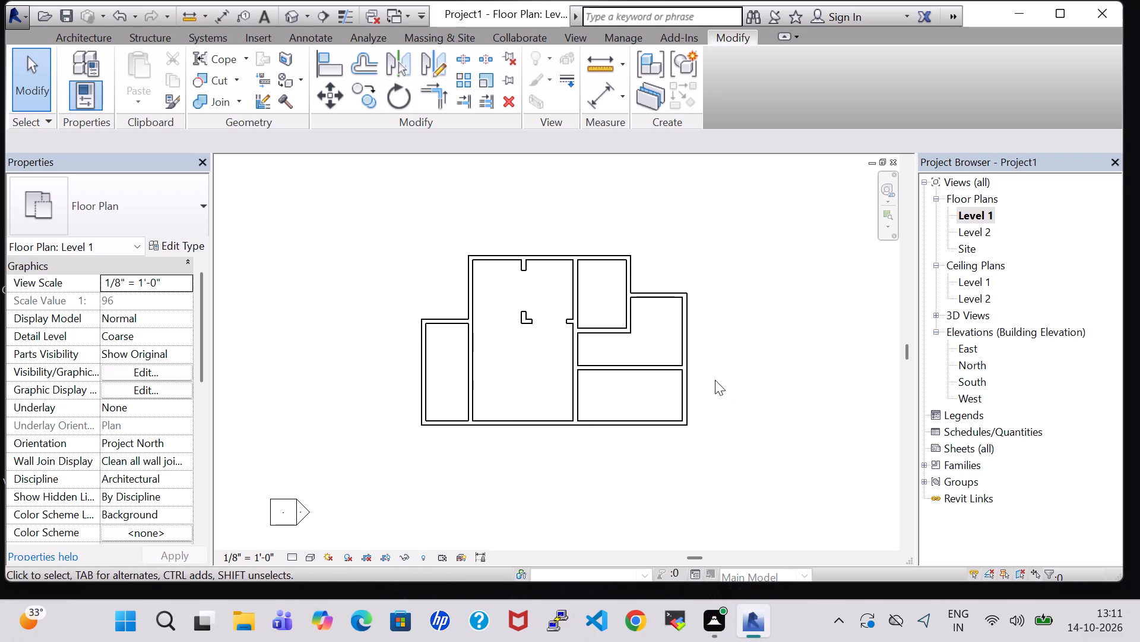
pyautogui.scroll(1, 715, 380)
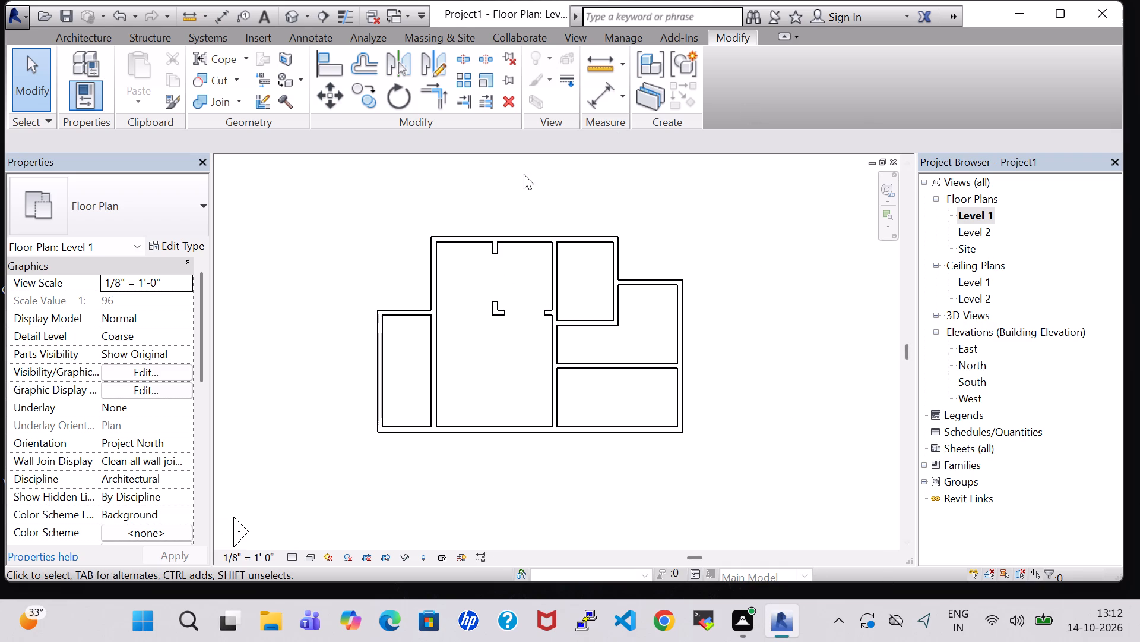
pyautogui.click(401, 313)
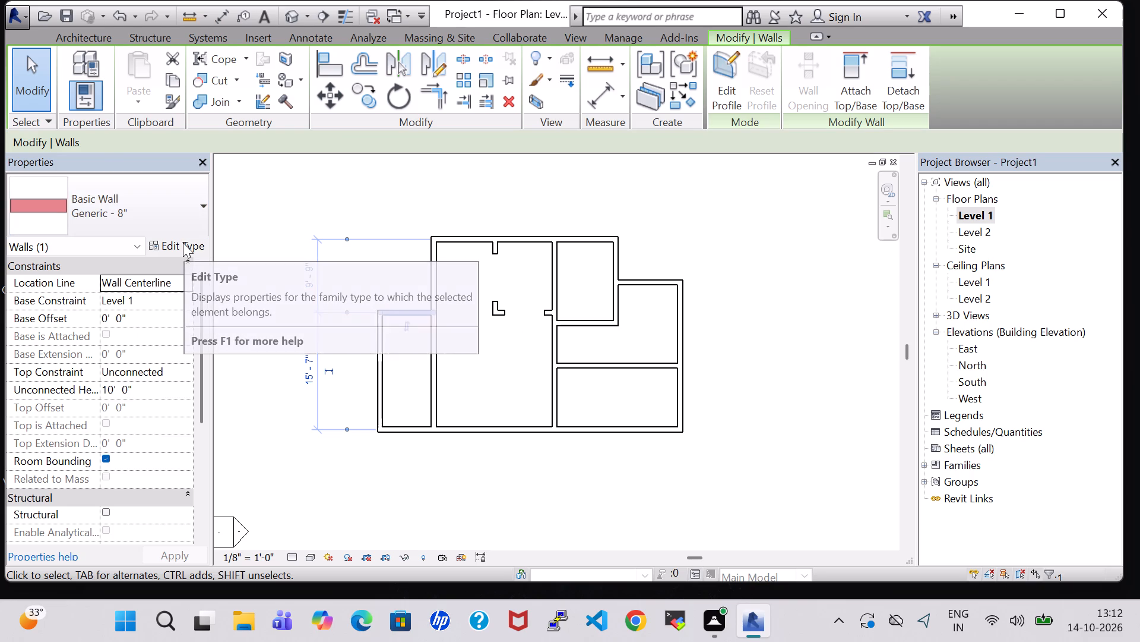
pyautogui.click(112, 388)
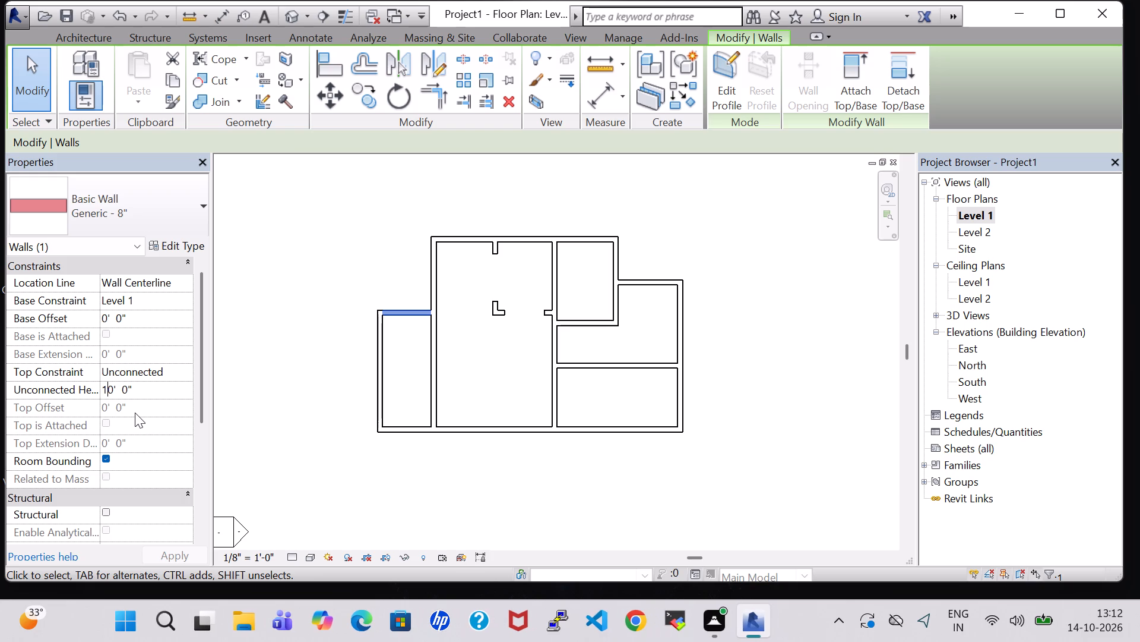
pyautogui.click(135, 218)
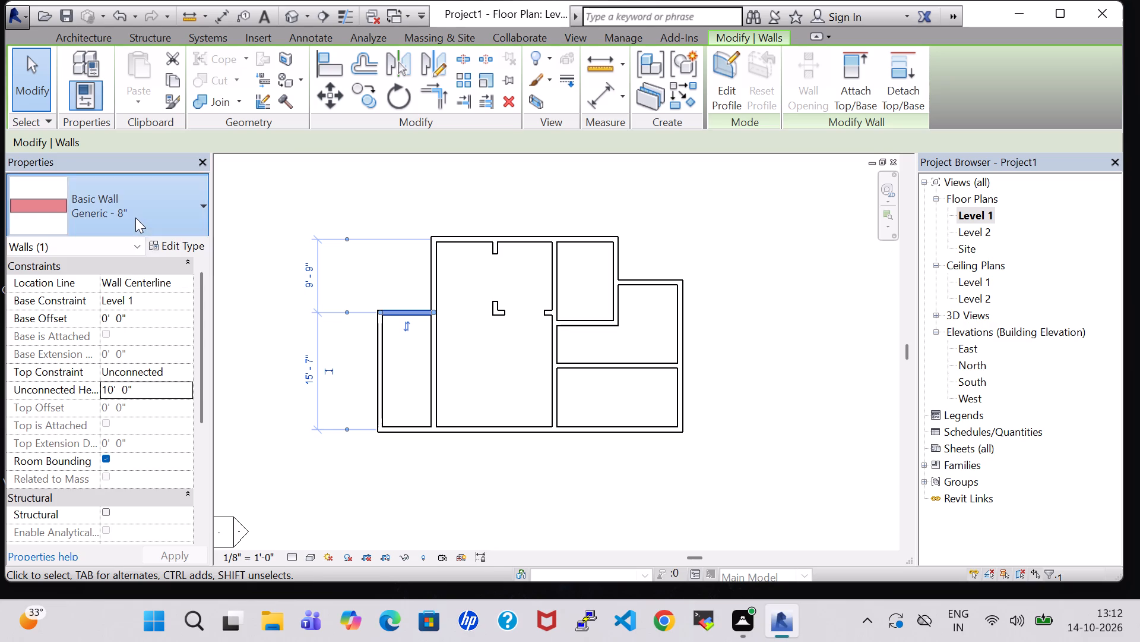
pyautogui.click(241, 238)
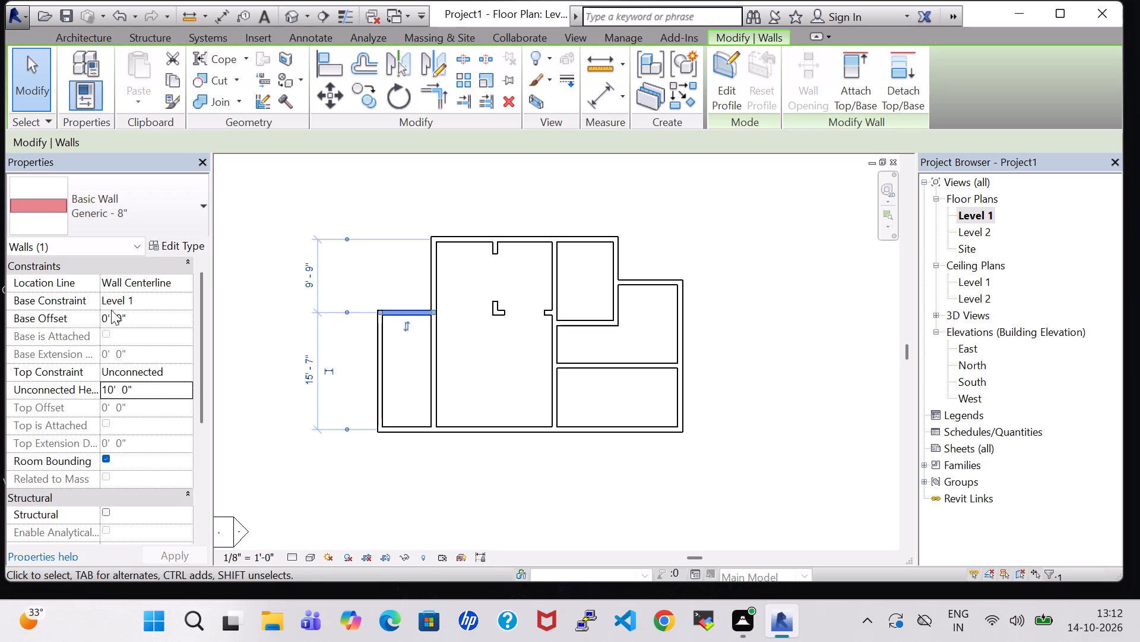
pyautogui.click(115, 390)
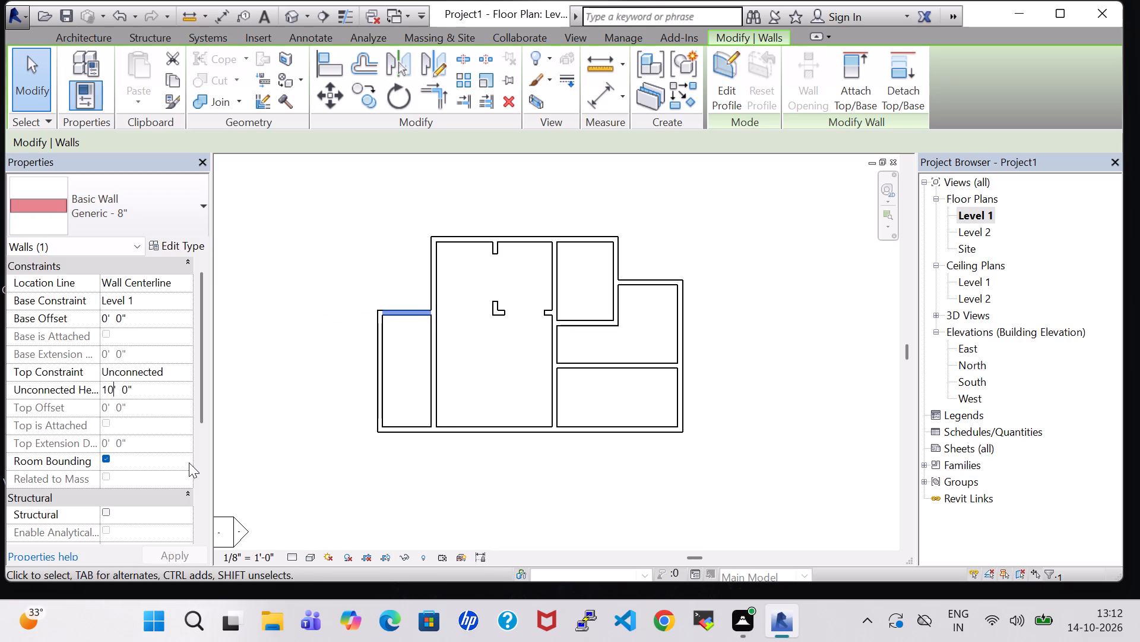
pyautogui.press('BackSpace')
pyautogui.press('BackSpace')
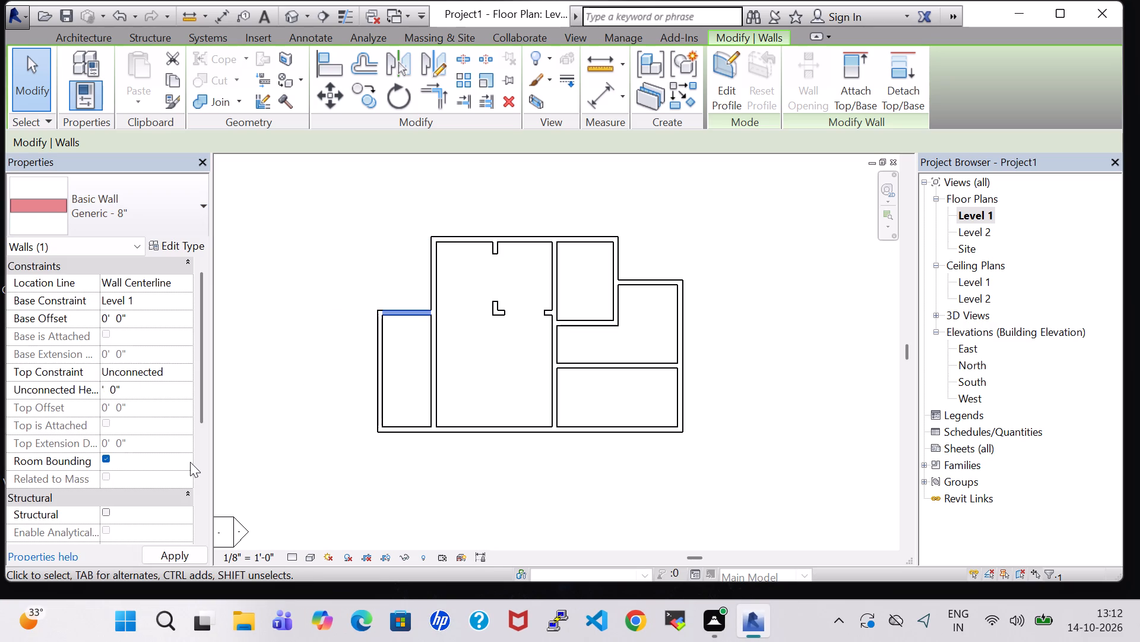
pyautogui.press('3')
pyautogui.press('Return')
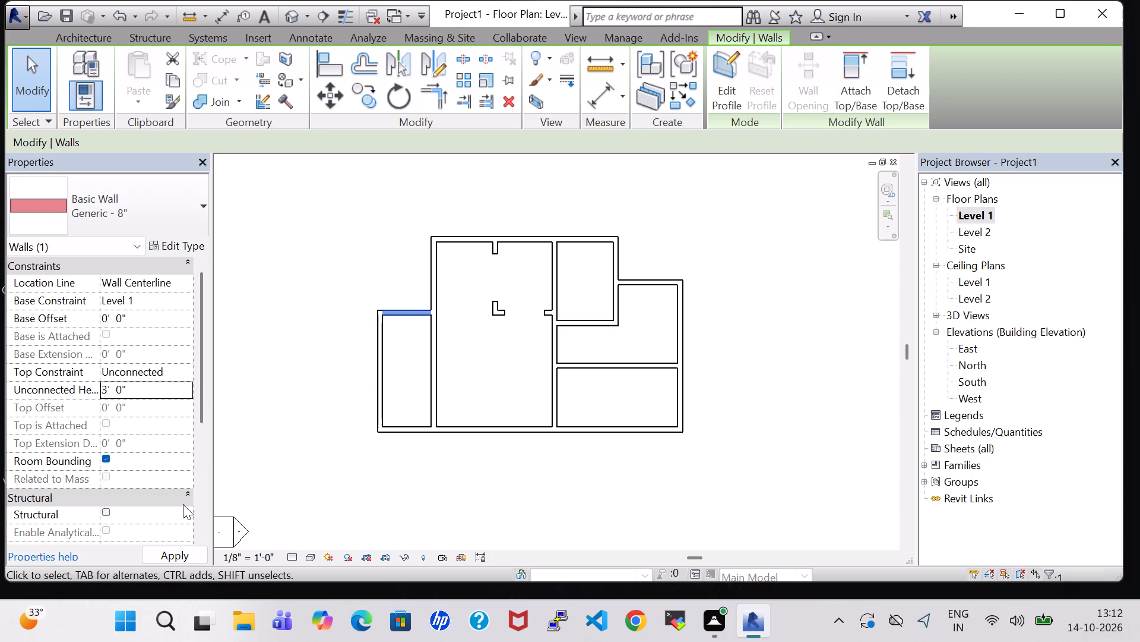
# Set the unconnected height of the narrow room's outer west wall to 3' 0".
pyautogui.click(383, 372)
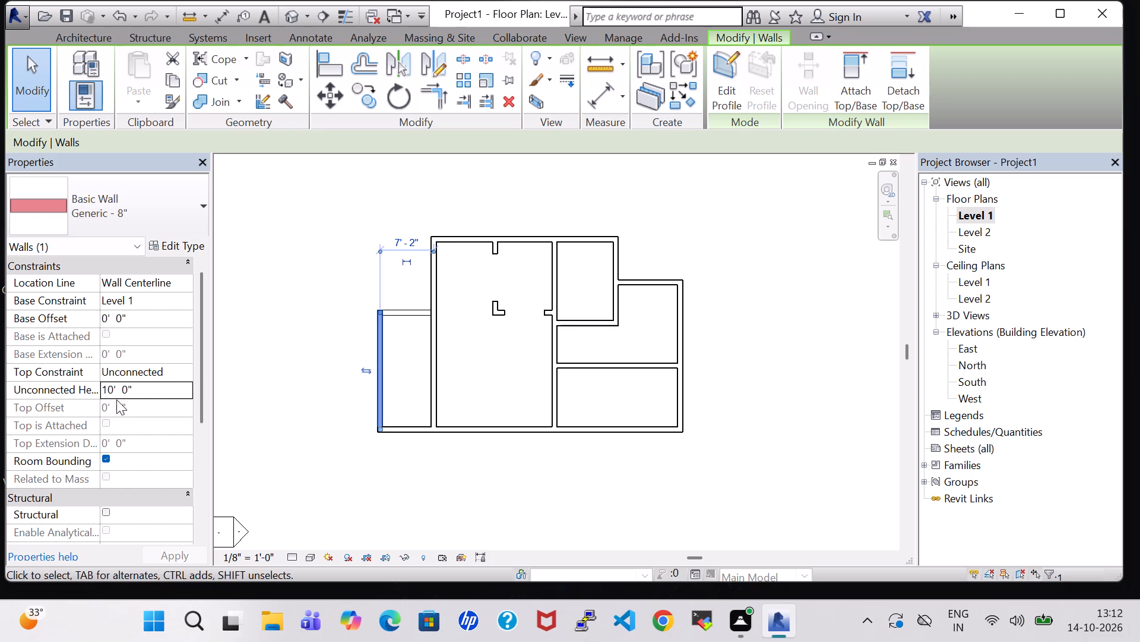
pyautogui.click(113, 395)
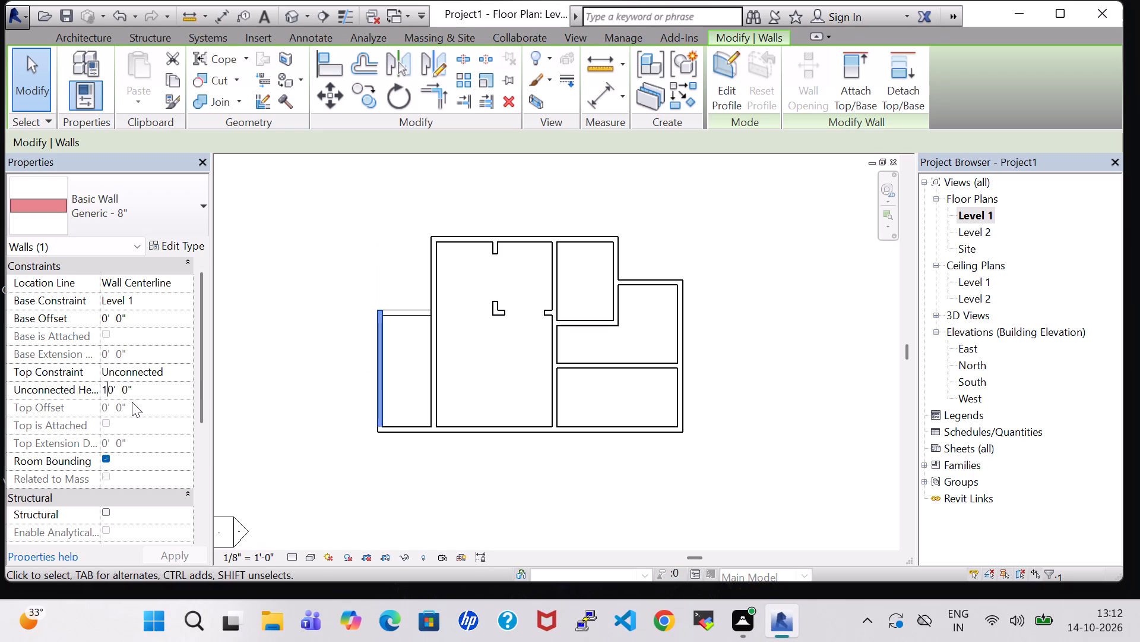
pyautogui.press('Right')
pyautogui.press('BackSpace')
pyautogui.press('BackSpace')
pyautogui.press('3')
pyautogui.press('Return')
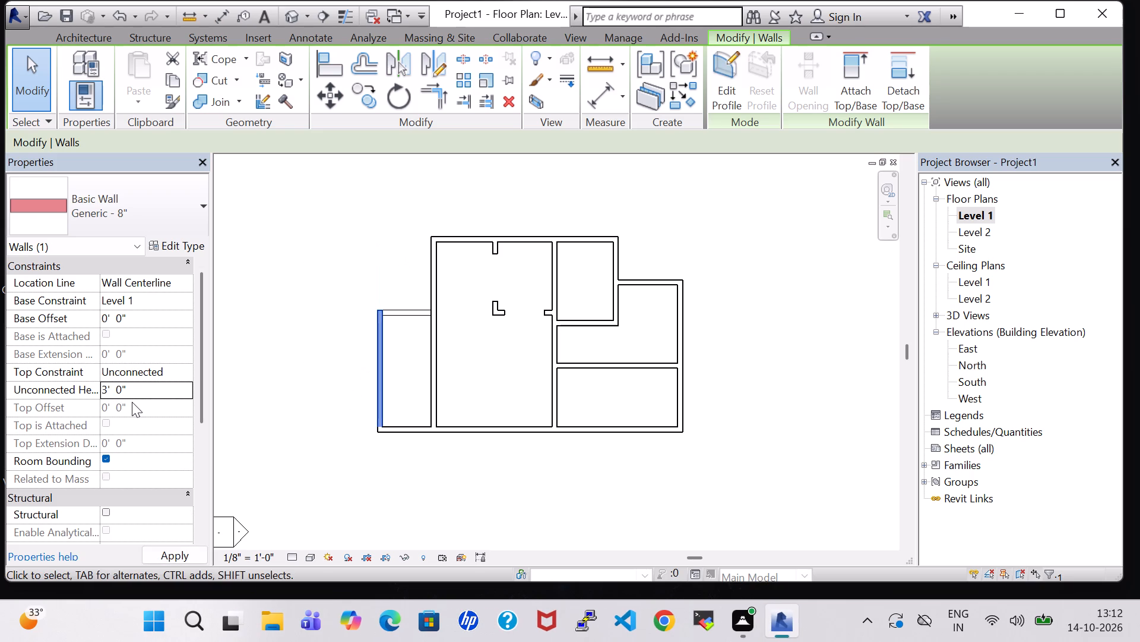
# Split the long south exterior wall about 6' 9" from its west end, where the narrow room meets the main room.
pyautogui.click(394, 426)
pyautogui.click(805, 199)
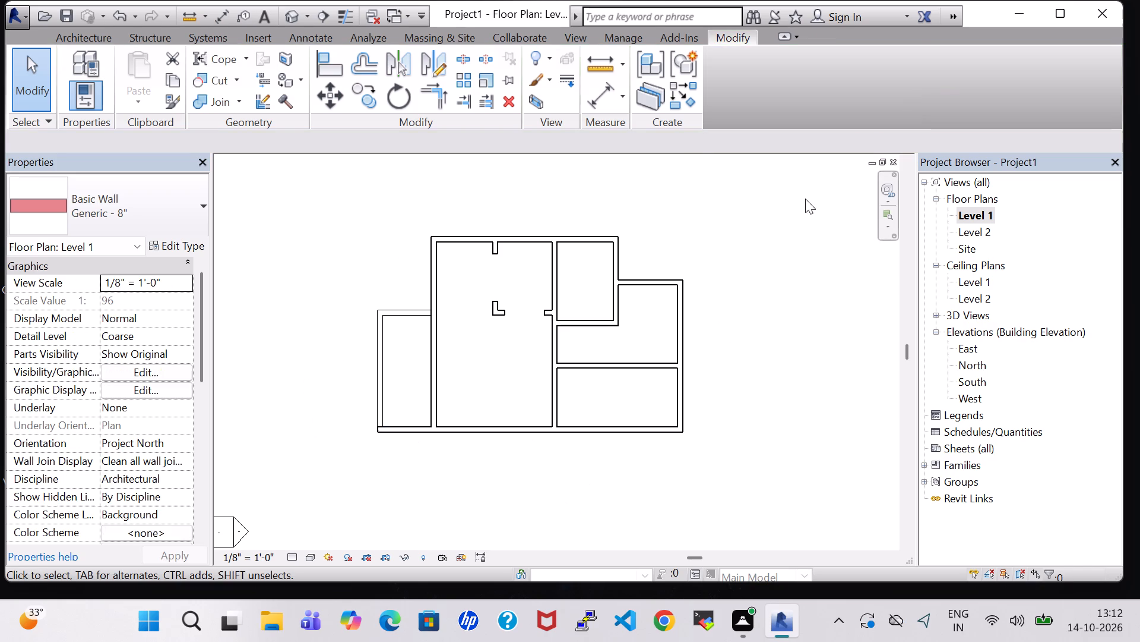
pyautogui.click(470, 56)
pyautogui.scroll(3, 394, 524)
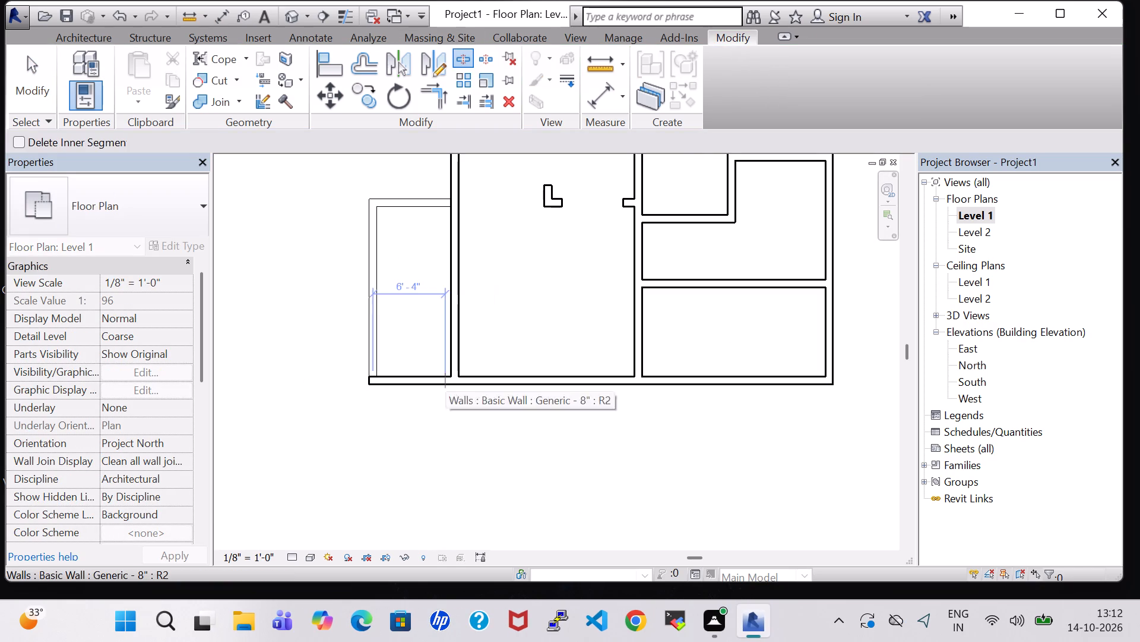
pyautogui.scroll(4, 452, 380)
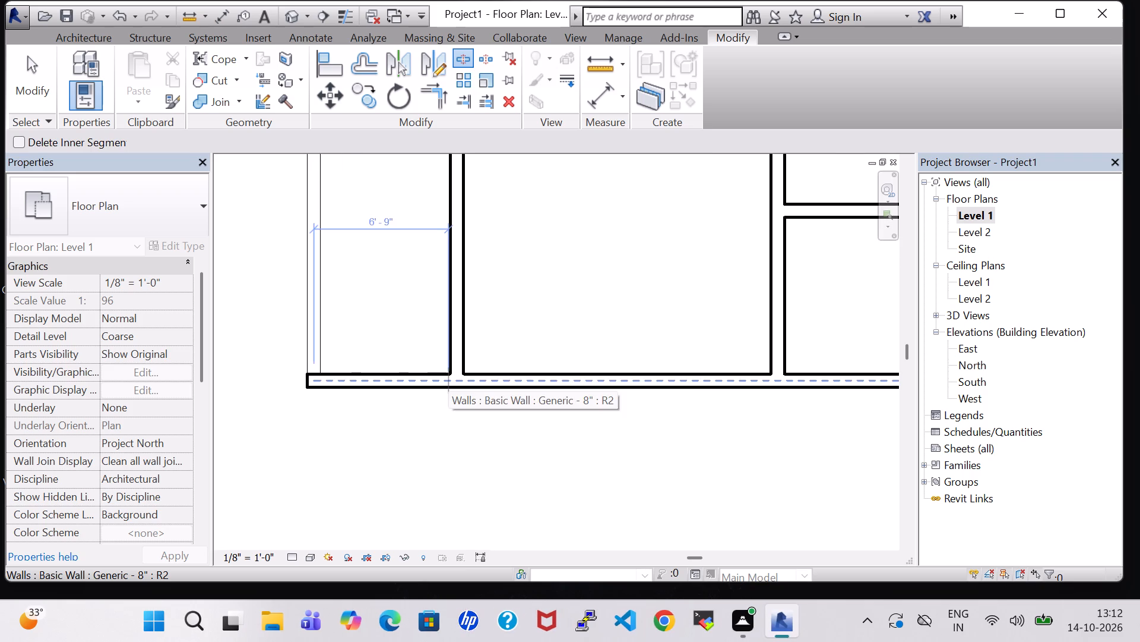
pyautogui.click(448, 380)
pyautogui.press('Escape')
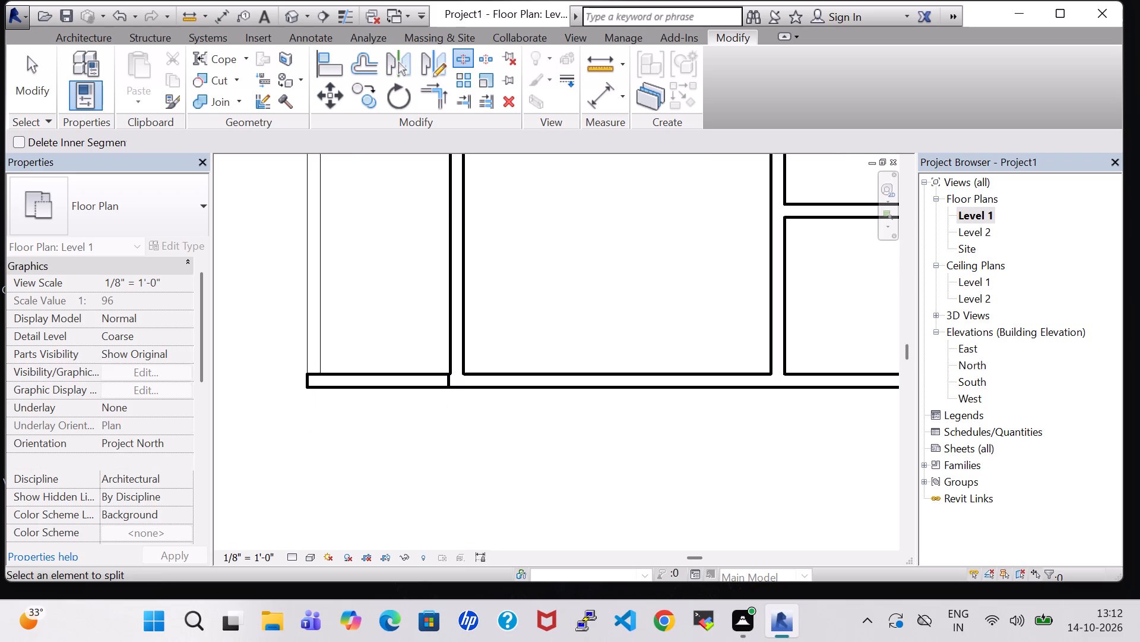
# Set the unconnected height of the split-off south wall segment of the narrow west room to 3' 0".
pyautogui.press('Escape')
pyautogui.click(382, 381)
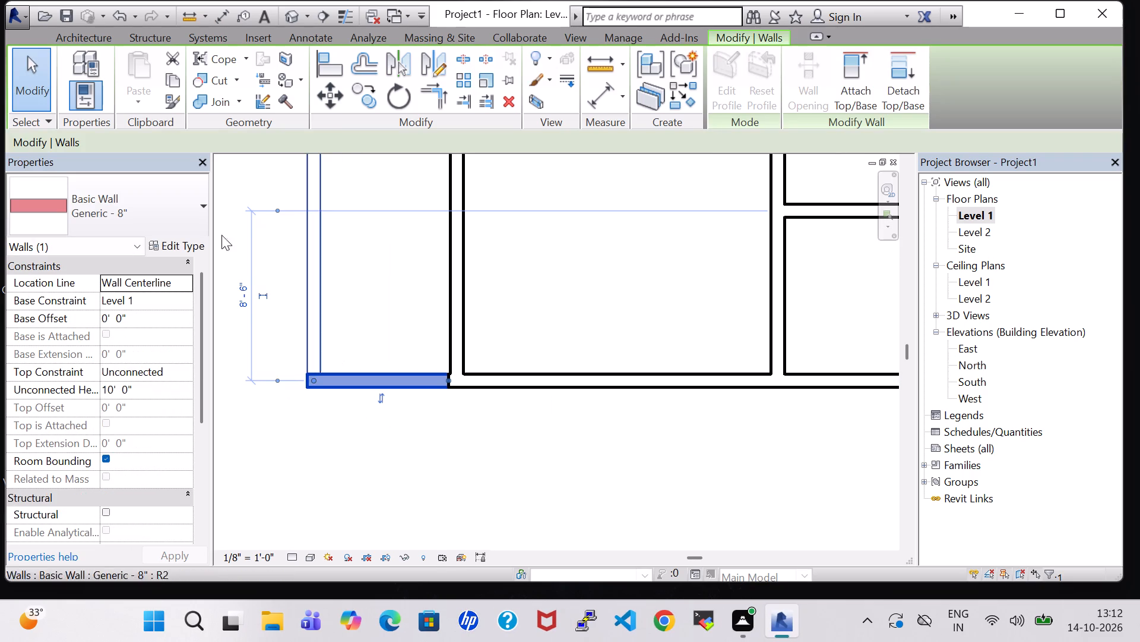
pyautogui.click(112, 386)
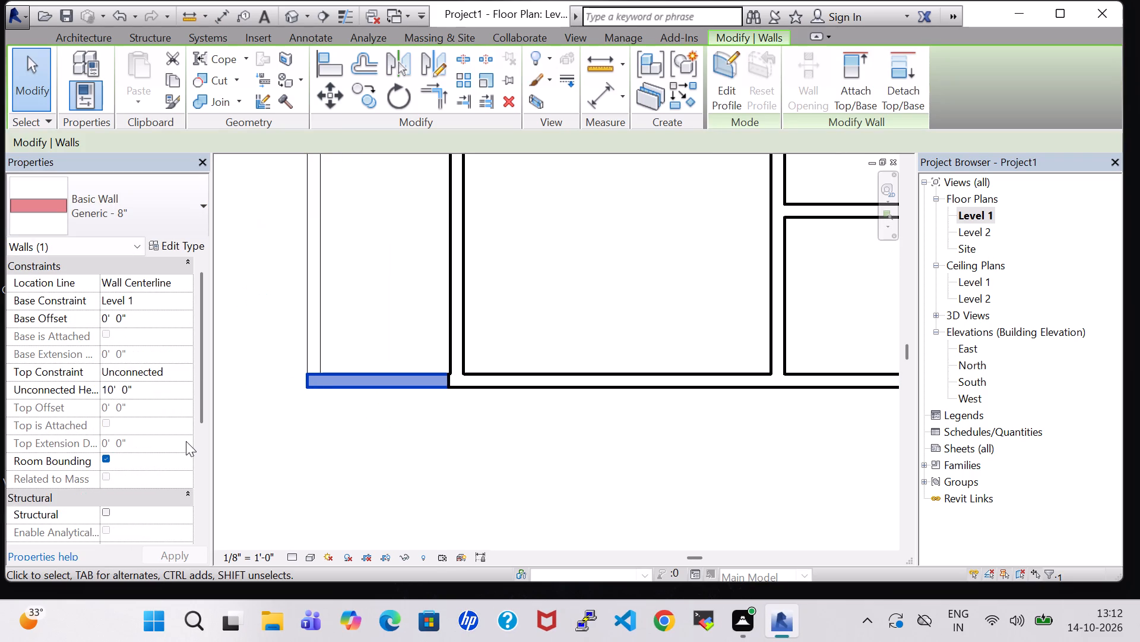
pyautogui.press('Right')
pyautogui.press('BackSpace')
pyautogui.press('BackSpace')
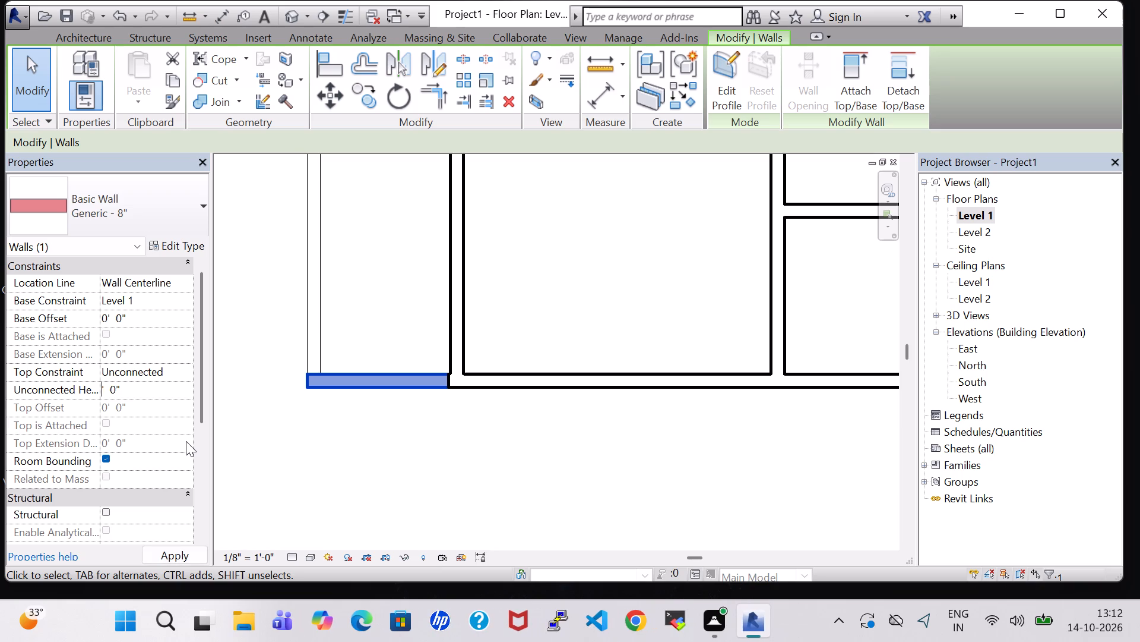
pyautogui.press('3')
pyautogui.press('Return')
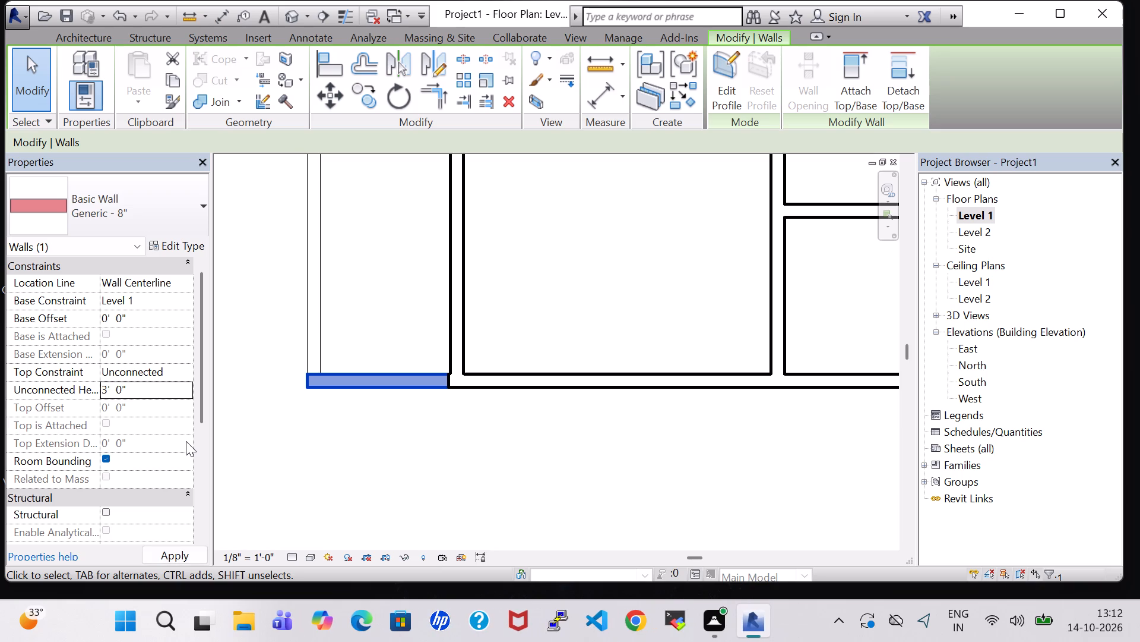
pyautogui.click(404, 484)
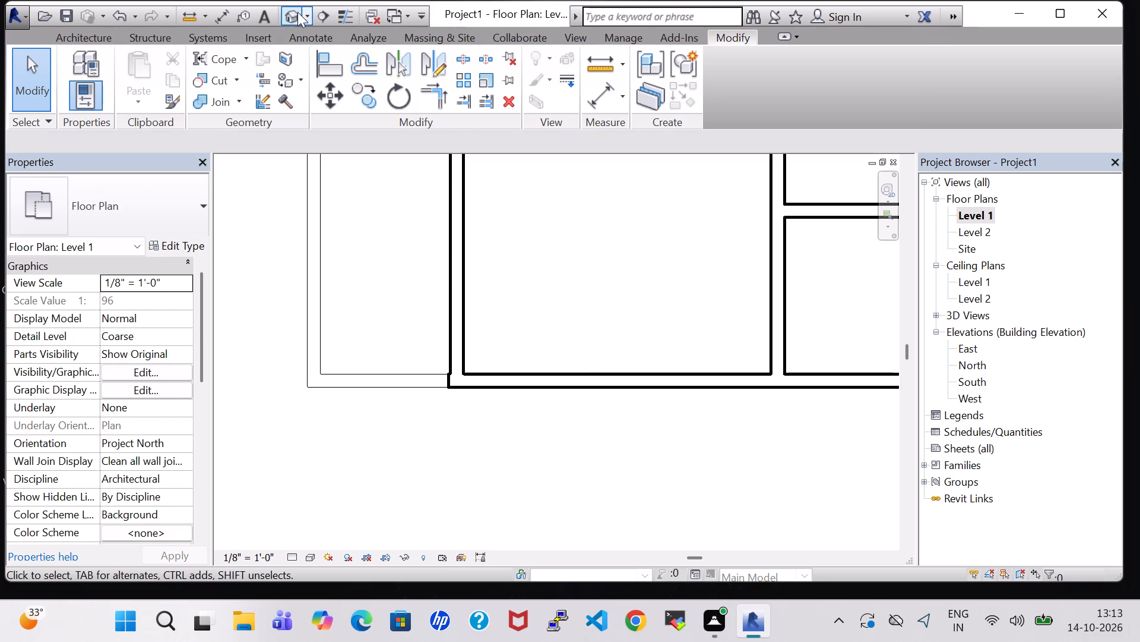
# Open the default 3D view and examine the low walls around the narrow west room from several sides.
pyautogui.click(290, 14)
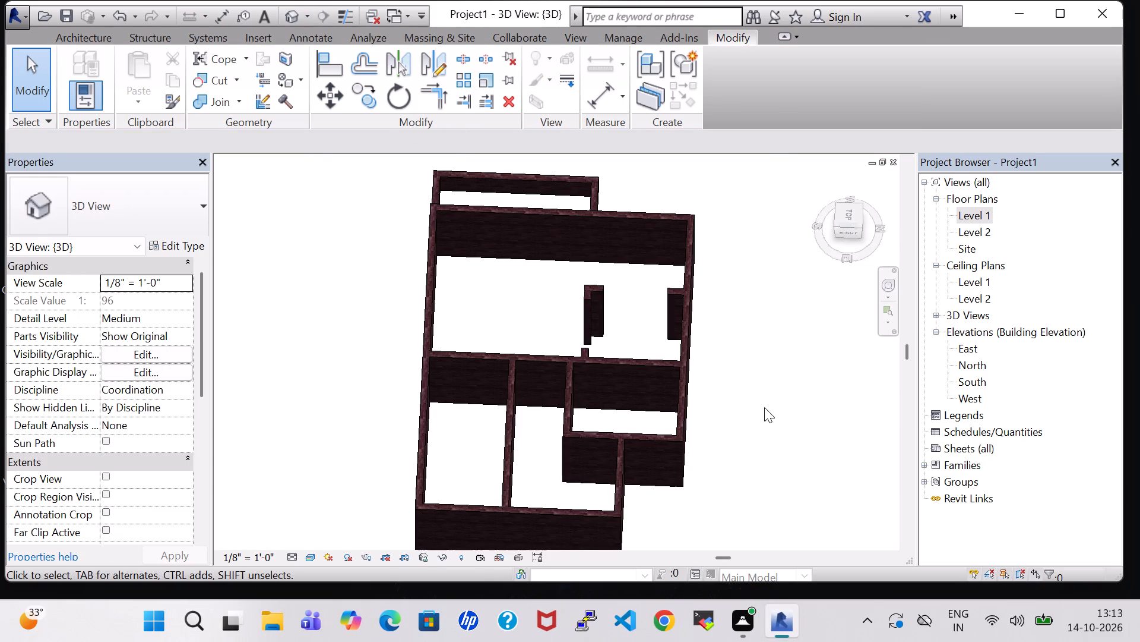
pyautogui.keyDown('shift'); pyautogui.moveTo(356, 344); pyautogui.dragTo(482, 353, button='middle'); pyautogui.keyUp('shift')
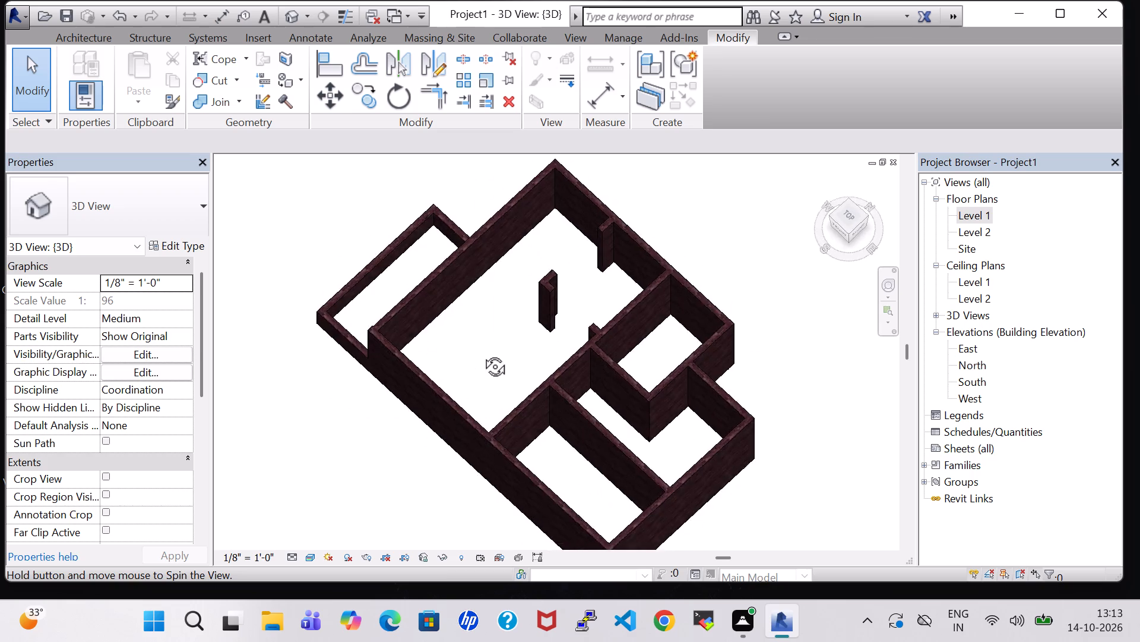
pyautogui.keyDown('shift'); pyautogui.moveTo(482, 353); pyautogui.dragTo(576, 345, button='middle'); pyautogui.keyUp('shift')
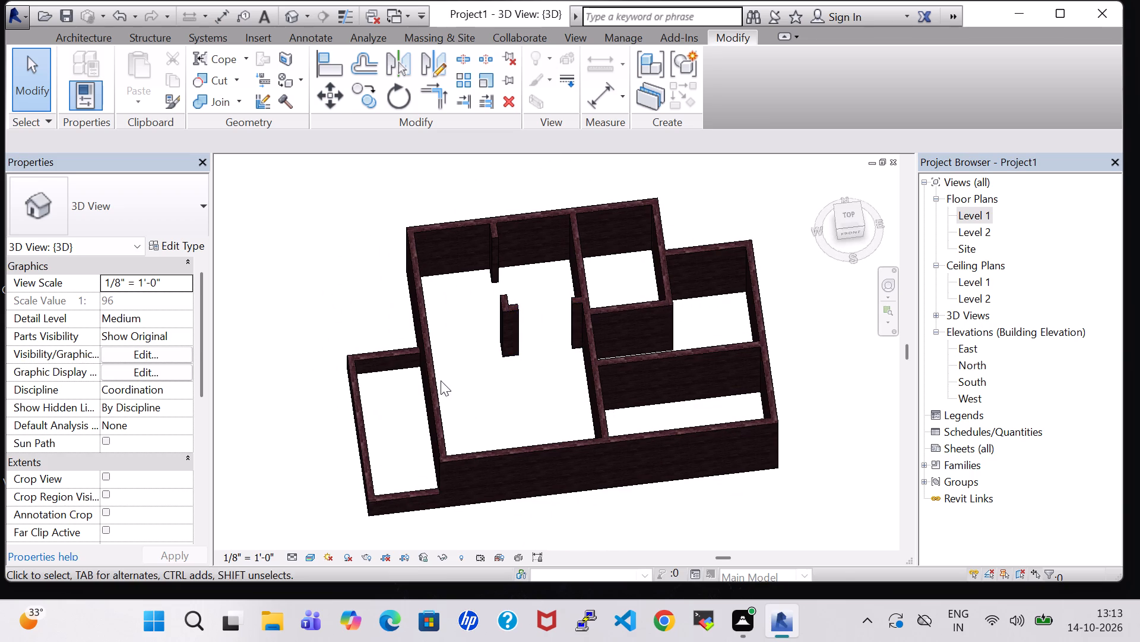
pyautogui.keyDown('shift'); pyautogui.moveTo(498, 402); pyautogui.dragTo(635, 296, button='middle'); pyautogui.keyUp('shift')
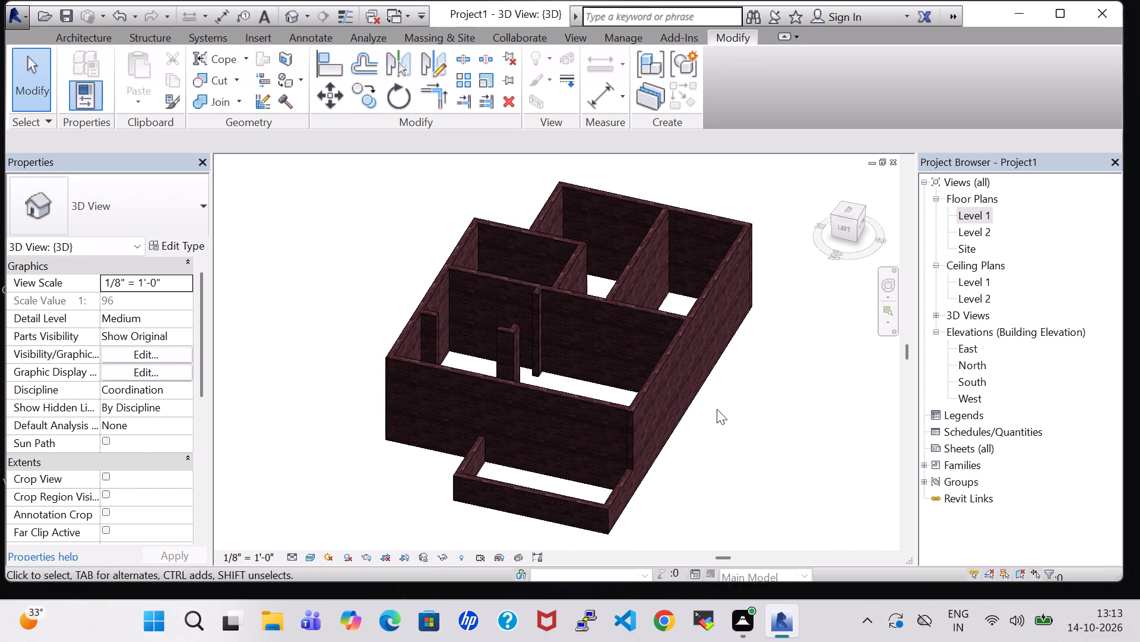
pyautogui.keyDown('shift'); pyautogui.moveTo(715, 448); pyautogui.dragTo(729, 401, button='middle'); pyautogui.keyUp('shift')
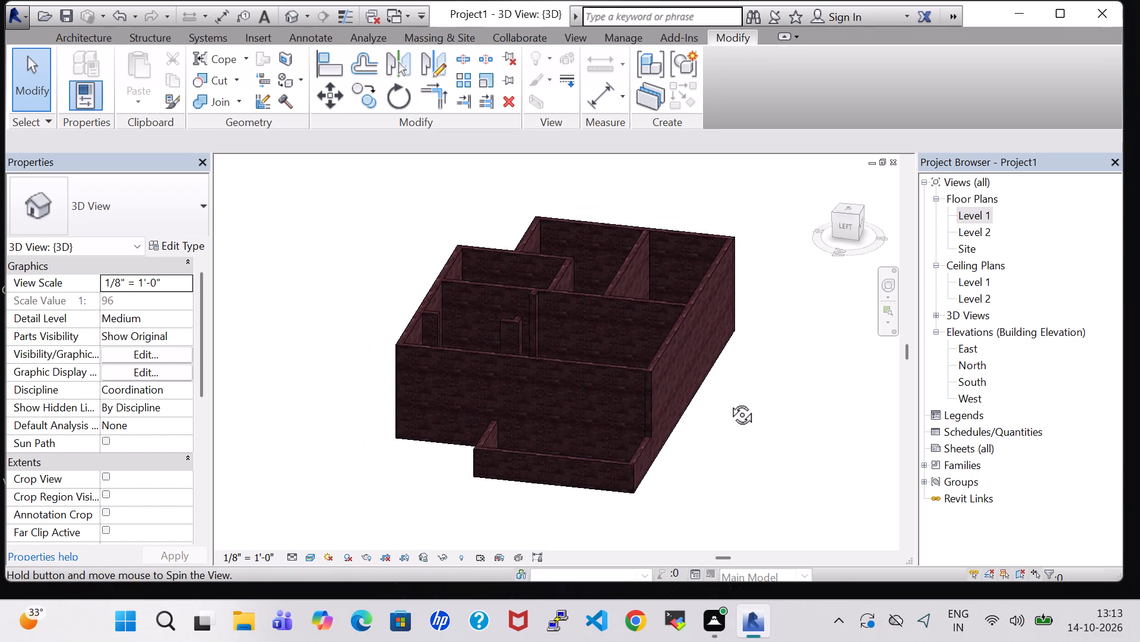
pyautogui.keyDown('shift'); pyautogui.moveTo(729, 401); pyautogui.dragTo(761, 414, button='middle'); pyautogui.keyUp('shift')
pyautogui.keyDown('shift'); pyautogui.moveTo(756, 414); pyautogui.dragTo(871, 373, button='middle'); pyautogui.keyUp('shift')
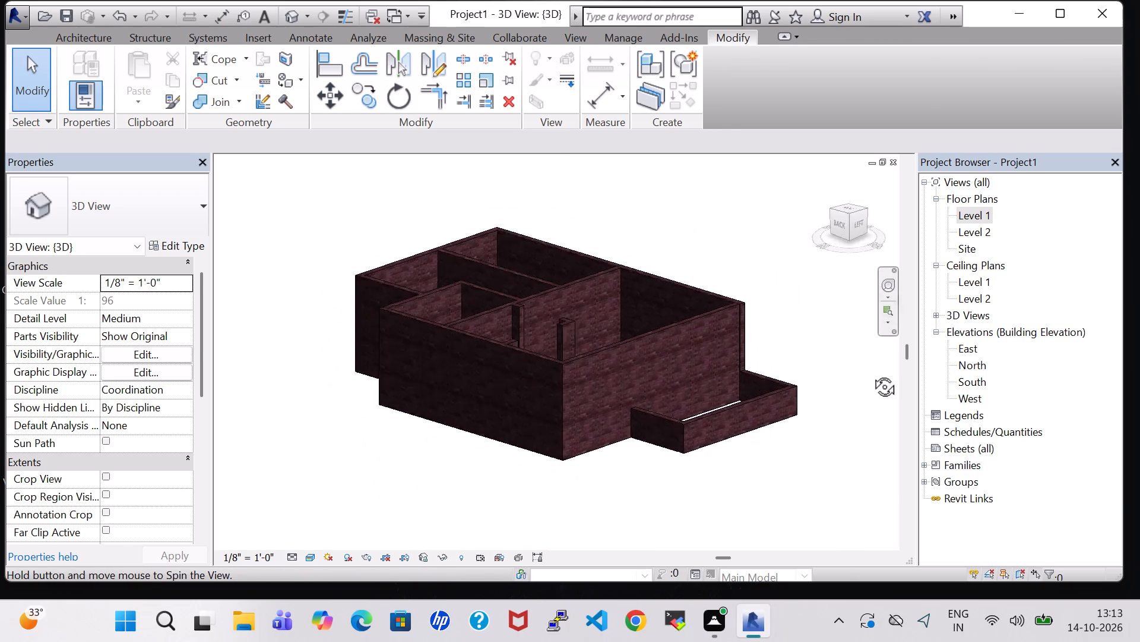
pyautogui.keyDown('shift'); pyautogui.moveTo(871, 373); pyautogui.dragTo(885, 366, button='middle'); pyautogui.keyUp('shift')
pyautogui.scroll(4, 699, 460)
pyautogui.keyDown('shift'); pyautogui.moveTo(679, 449); pyautogui.dragTo(729, 477, button='middle'); pyautogui.keyUp('shift')
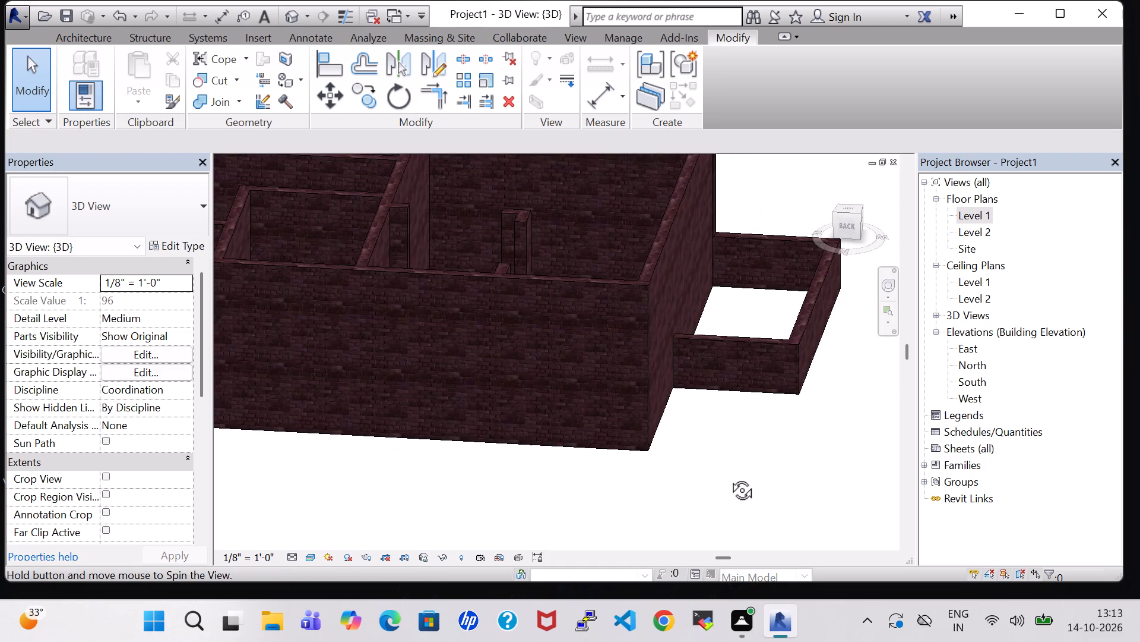
pyautogui.keyDown('shift'); pyautogui.moveTo(729, 477); pyautogui.dragTo(571, 506, button='middle'); pyautogui.keyUp('shift')
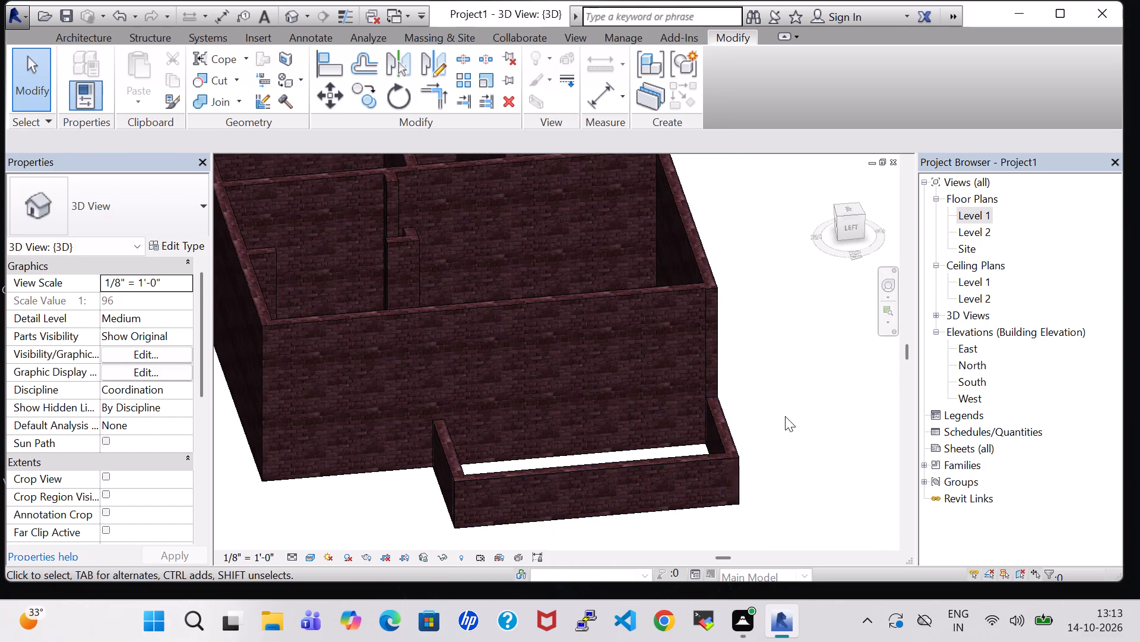
pyautogui.keyDown('shift'); pyautogui.moveTo(790, 413); pyautogui.dragTo(774, 393, button='middle'); pyautogui.keyUp('shift')
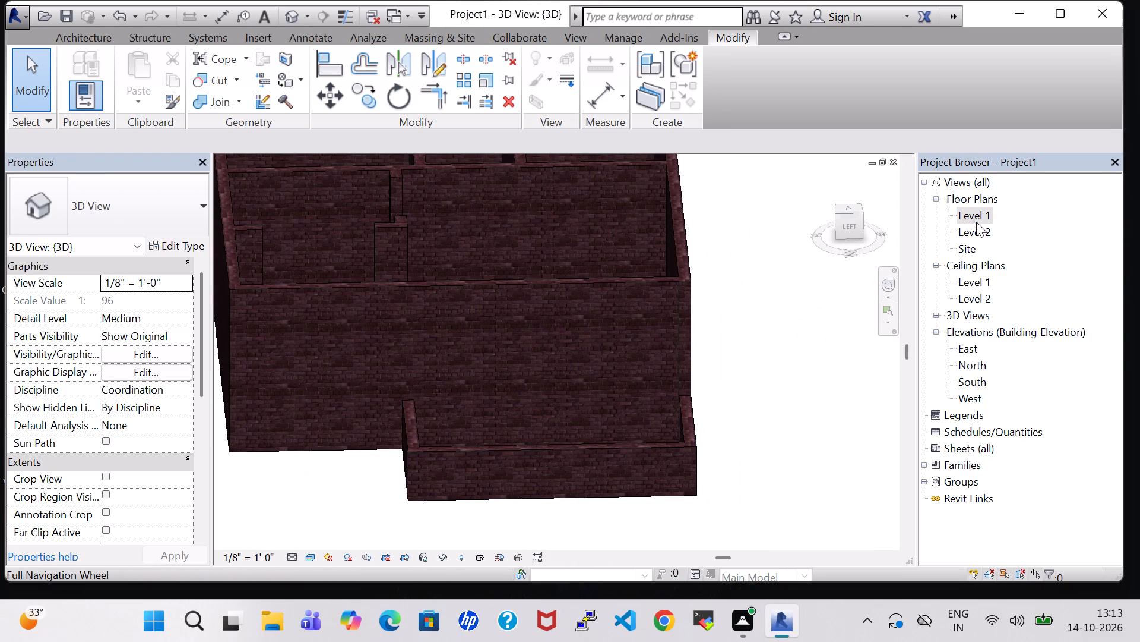
# In the Level 1 plan, split the wall between the narrow west room and the main room twice and delete the middle segment.
pyautogui.doubleClick(976, 222)
pyautogui.scroll(-2, 389, 261)
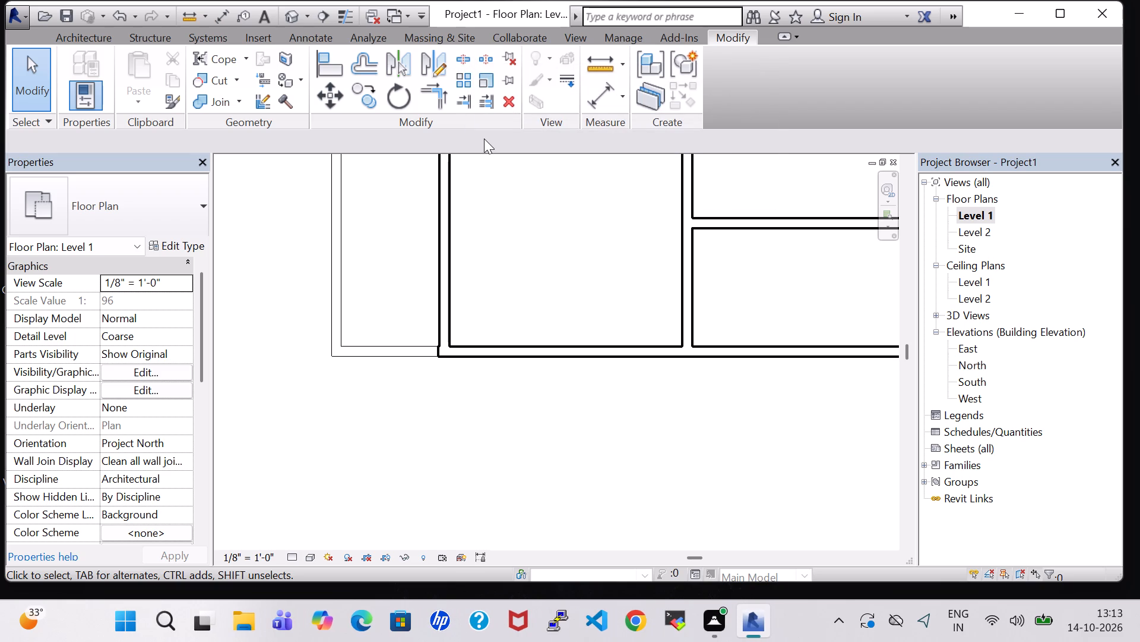
pyautogui.moveTo(499, 224); pyautogui.dragTo(460, 296, button='middle')
pyautogui.scroll(-2, 572, 259)
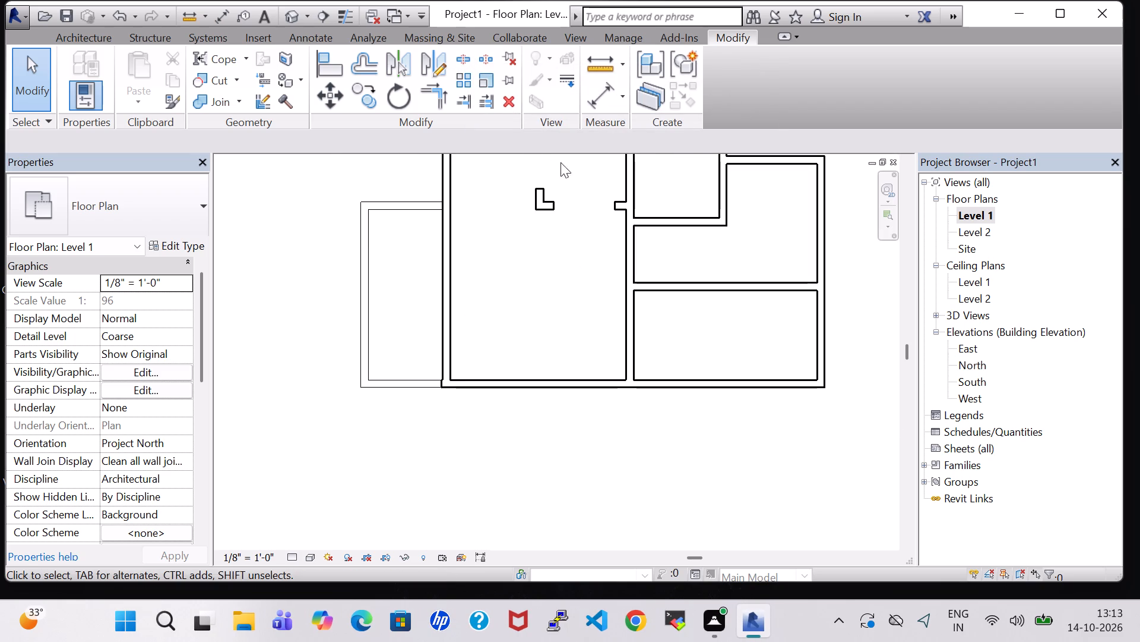
pyautogui.scroll(-1, 502, 157)
pyautogui.click(463, 52)
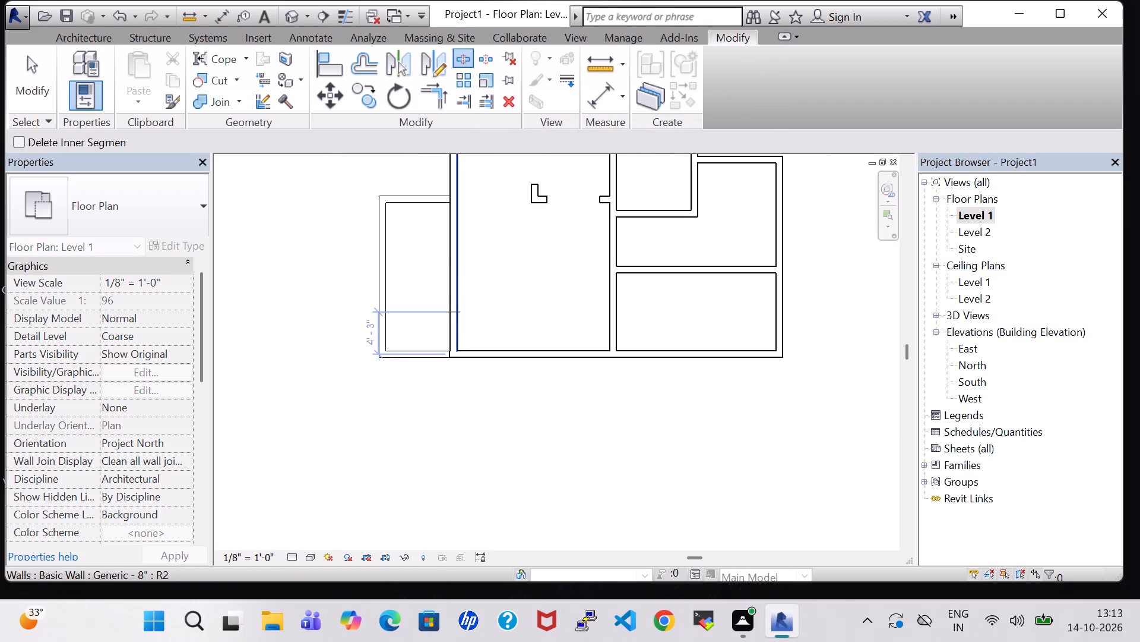
pyautogui.click(452, 308)
pyautogui.click(461, 223)
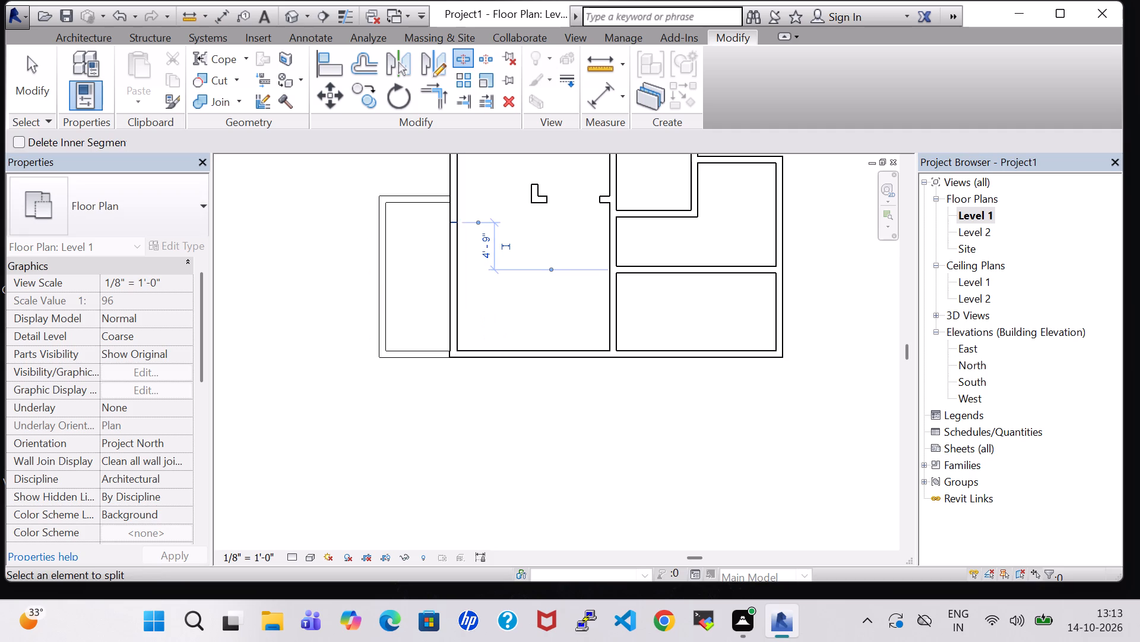
pyautogui.press('Escape')
pyautogui.press('Escape')
pyautogui.click(455, 266)
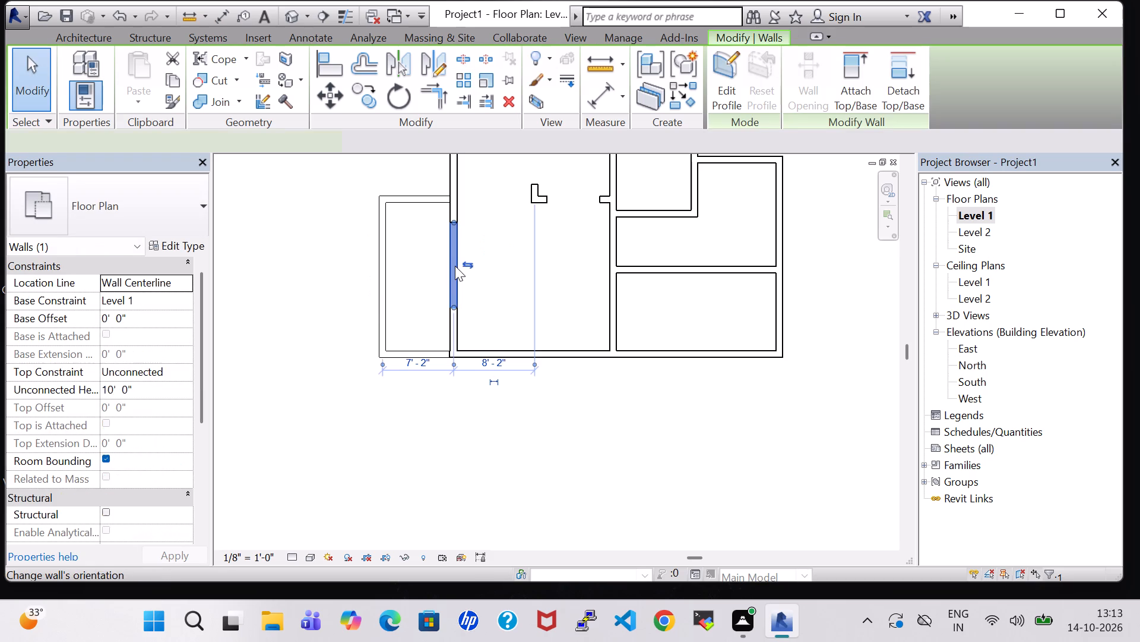
pyautogui.press('Delete')
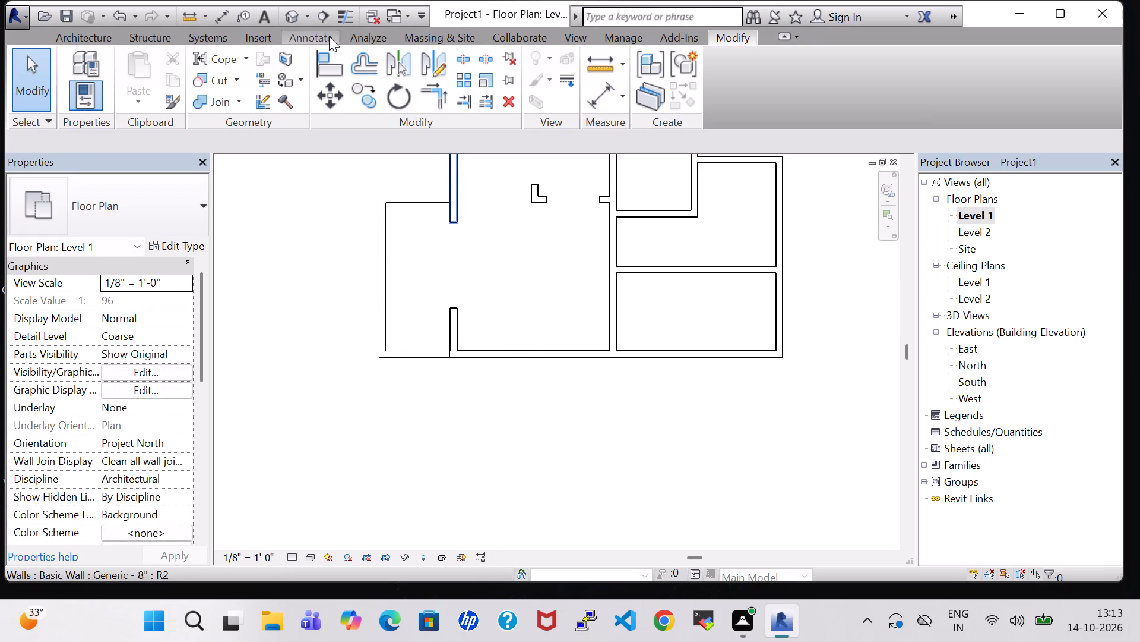
pyautogui.click(294, 17)
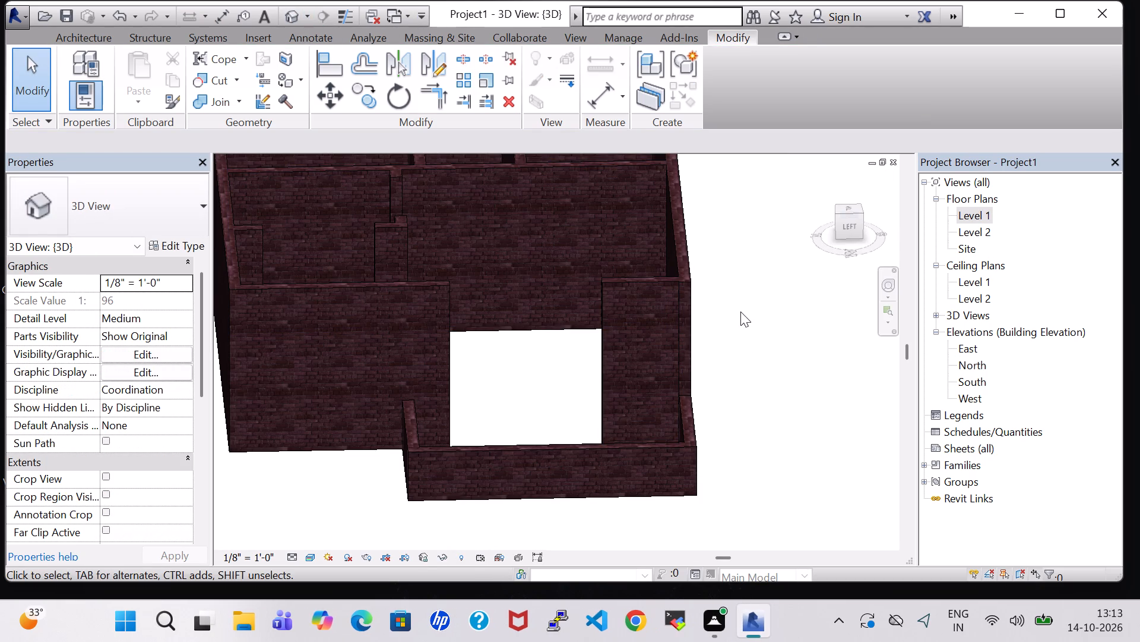
pyautogui.keyDown('shift'); pyautogui.middleClick(740, 311); pyautogui.keyUp('shift')
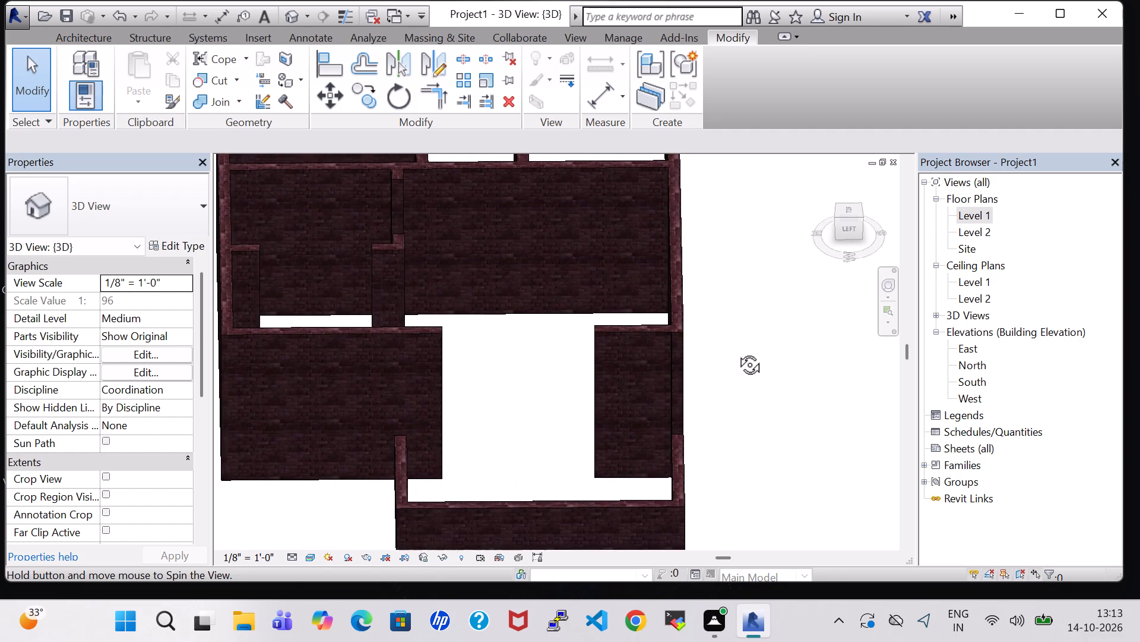
# In the Level 1 plan, sketch a Handrail - Rectangular railing about 7' 1" long on the outer edge of the narrow room's low south wall.
pyautogui.doubleClick(981, 213)
pyautogui.scroll(-2, 750, 291)
pyautogui.moveTo(629, 385); pyautogui.dragTo(605, 403, button='middle')
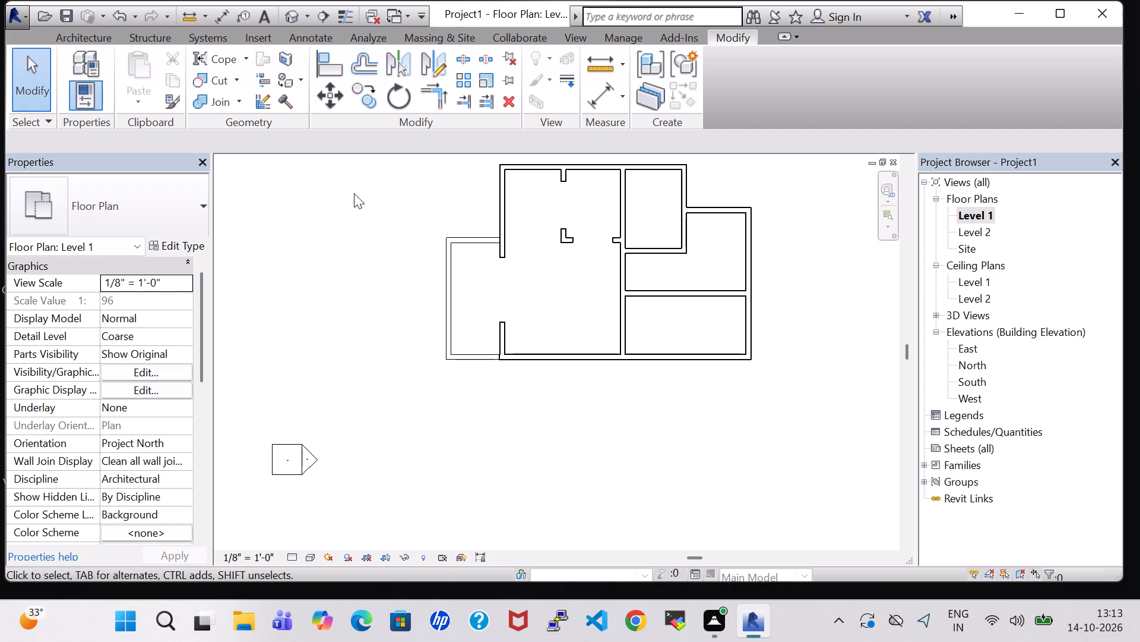
pyautogui.click(99, 44)
pyautogui.click(436, 58)
pyautogui.scroll(4, 521, 364)
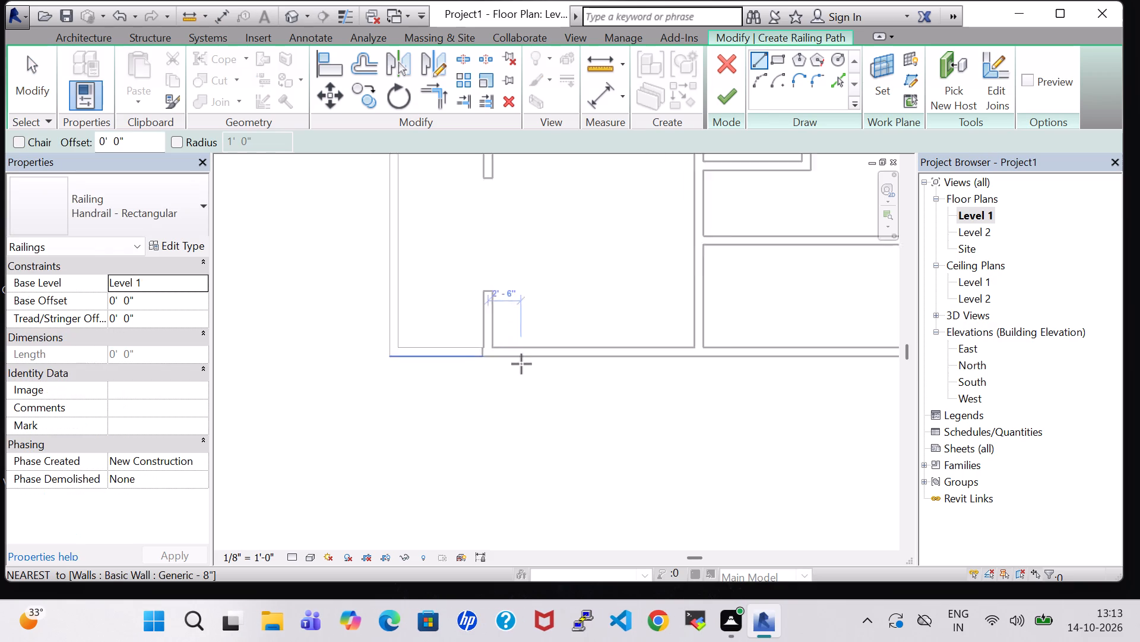
pyautogui.scroll(6, 521, 364)
pyautogui.click(429, 351)
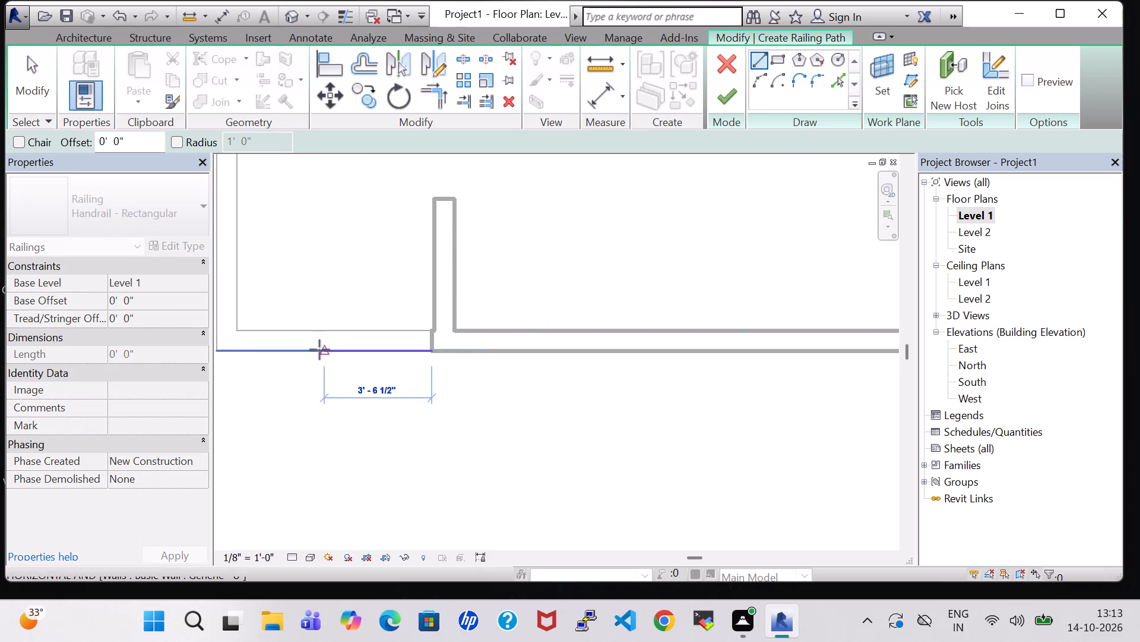
pyautogui.moveTo(307, 350); pyautogui.dragTo(439, 355, button='middle')
pyautogui.click(349, 360)
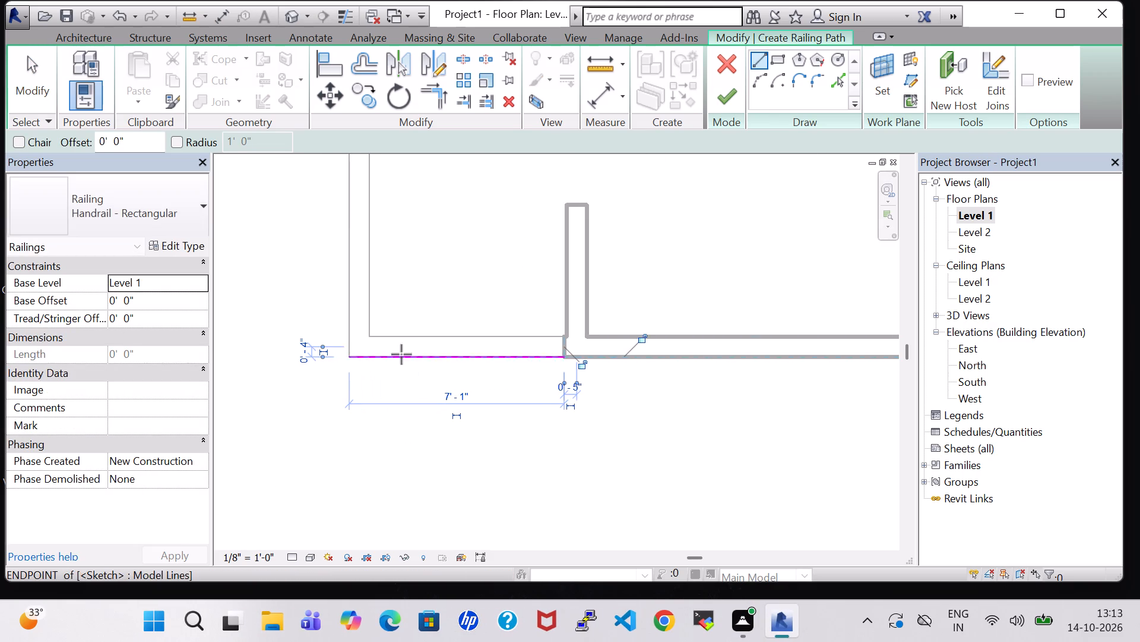
pyautogui.click(718, 97)
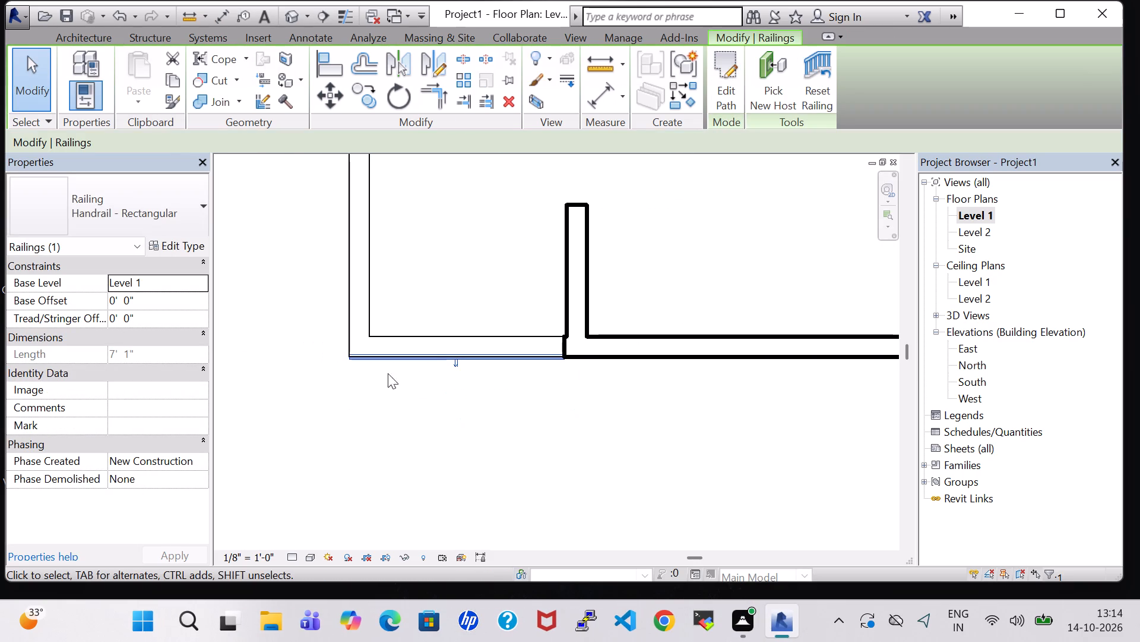
# Set the base offset of the railing along the low south wall to 3' 0".
pyautogui.scroll(4, 445, 370)
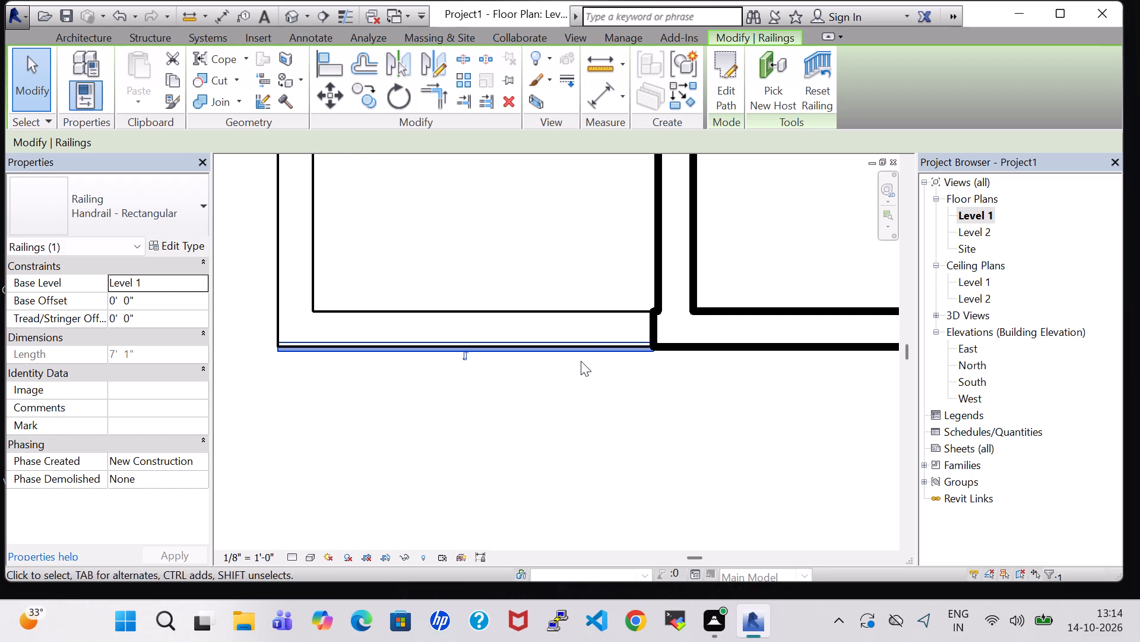
pyautogui.click(521, 350)
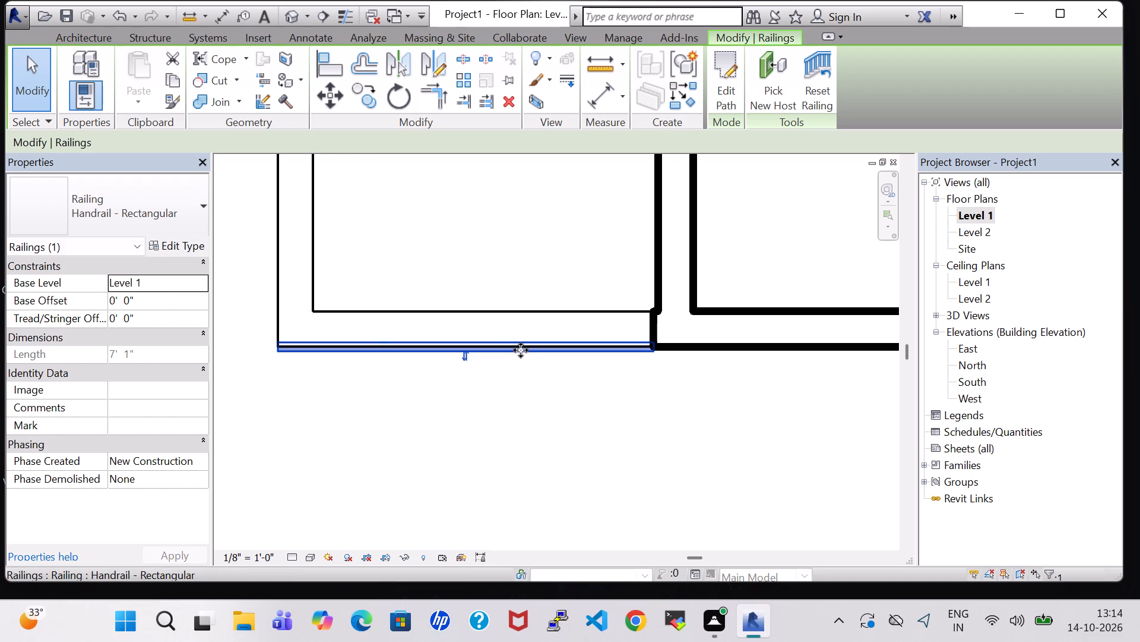
pyautogui.click(119, 299)
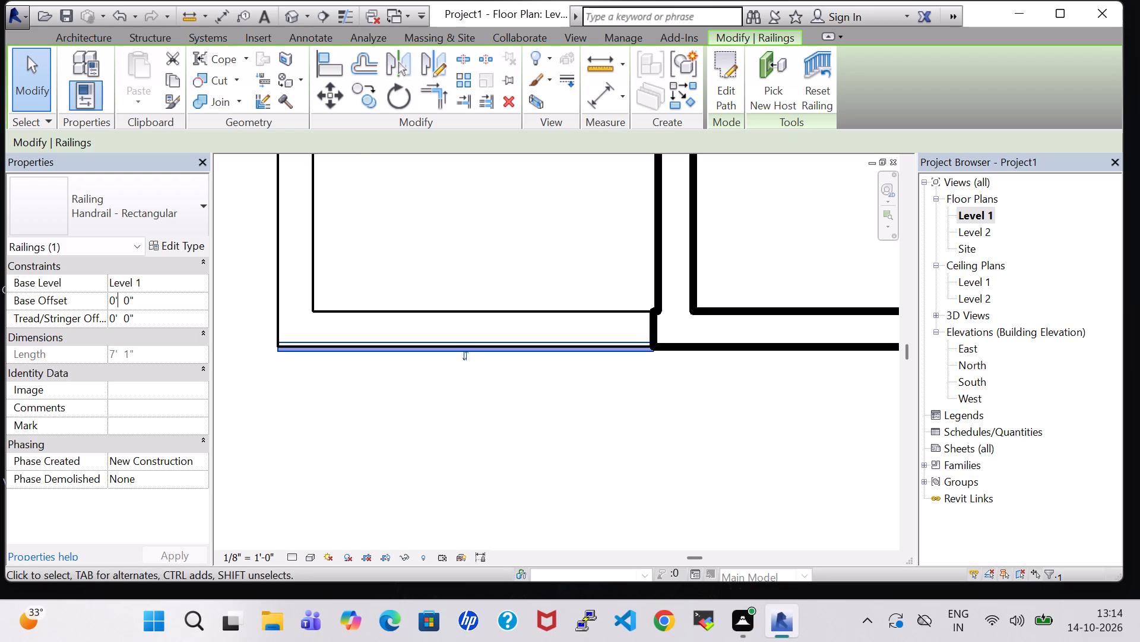
pyautogui.press('Left')
pyautogui.press('BackSpace')
pyautogui.press('3')
pyautogui.press('Return')
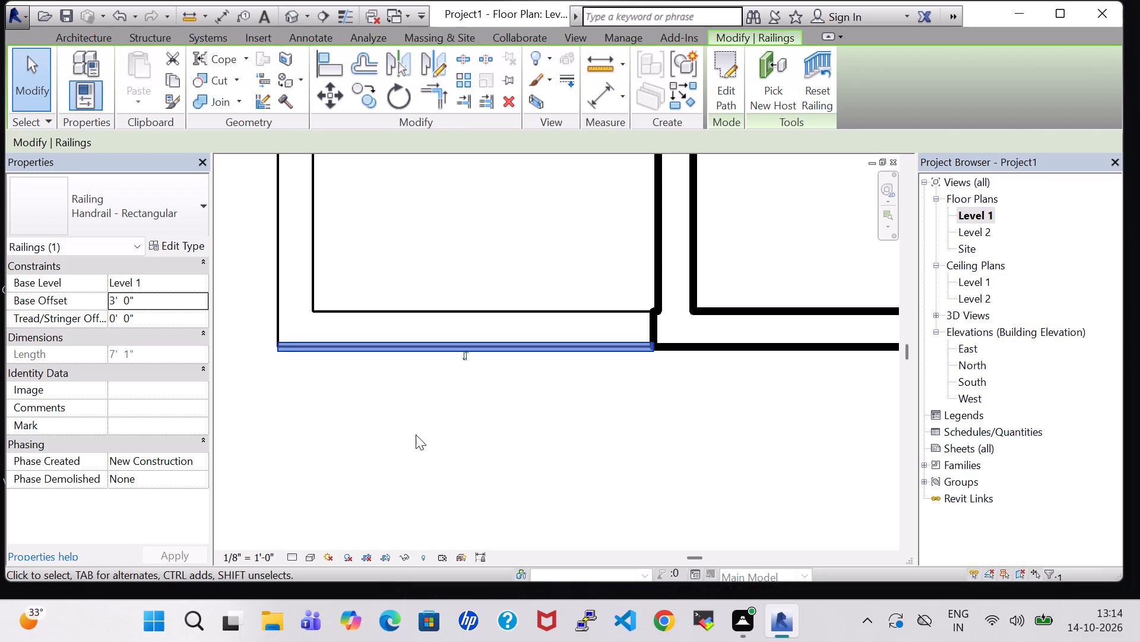
pyautogui.click(416, 435)
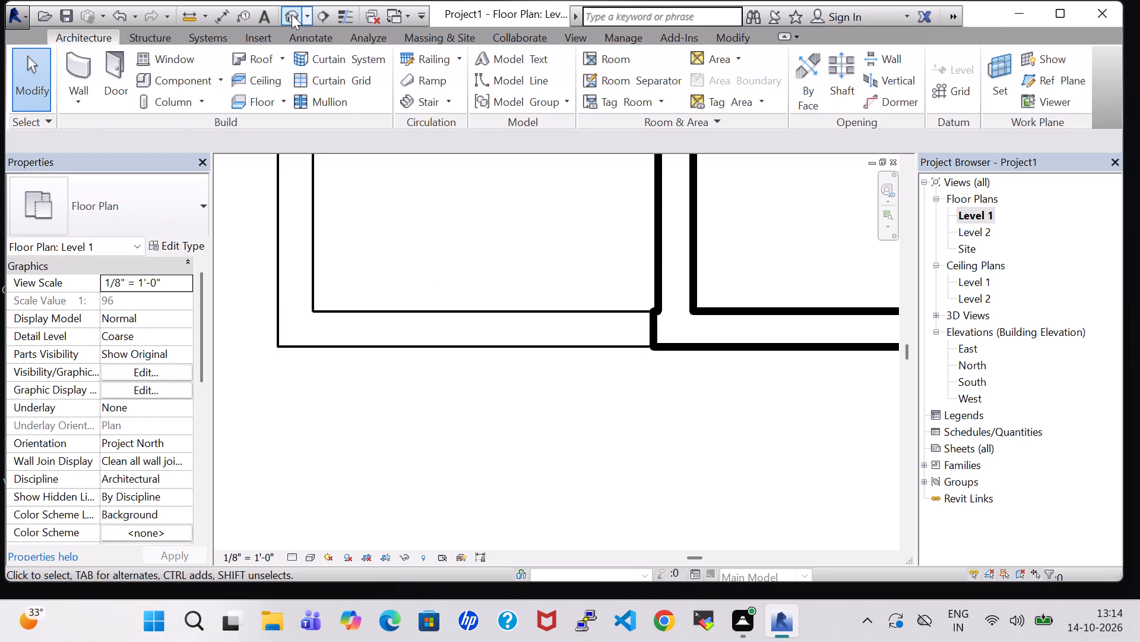
# In the 3D view, change the railing on the narrow west room's low south wall to the Glass Panel - Bottom Fill type.
pyautogui.click(292, 14)
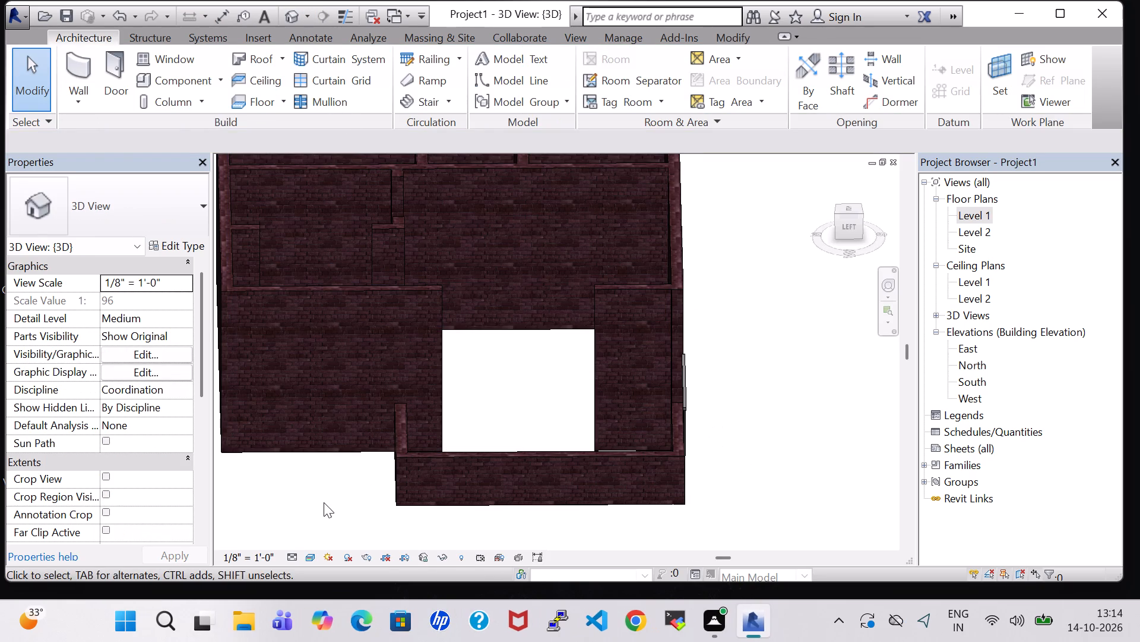
pyautogui.keyDown('shift'); pyautogui.moveTo(320, 502); pyautogui.dragTo(237, 420, button='middle'); pyautogui.keyUp('shift')
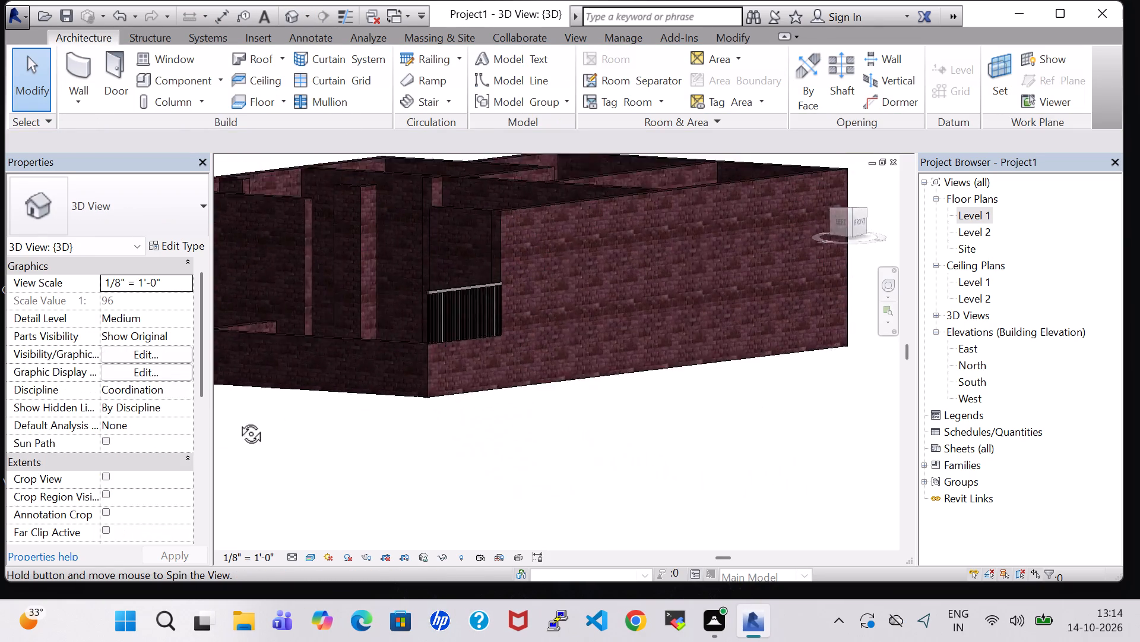
pyautogui.keyDown('shift'); pyautogui.moveTo(237, 420); pyautogui.dragTo(220, 408, button='middle'); pyautogui.keyUp('shift')
pyautogui.scroll(4, 457, 433)
pyautogui.keyDown('shift'); pyautogui.moveTo(417, 358); pyautogui.dragTo(492, 478, button='middle'); pyautogui.keyUp('shift')
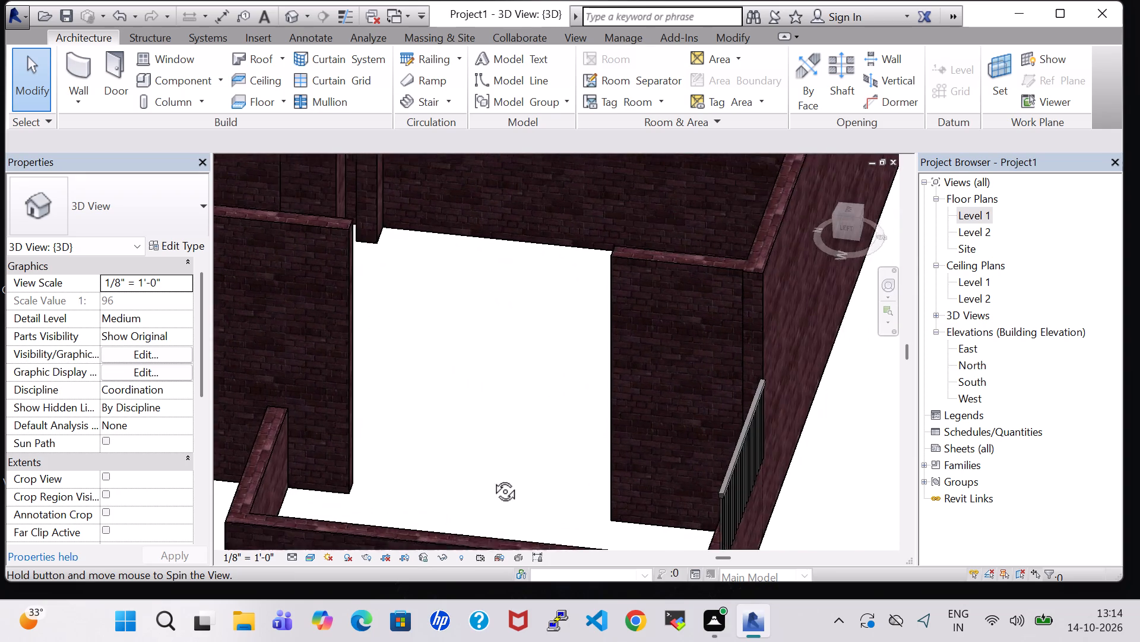
pyautogui.keyDown('shift'); pyautogui.moveTo(492, 478); pyautogui.dragTo(512, 466, button='middle'); pyautogui.keyUp('shift')
pyautogui.keyDown('shift'); pyautogui.middleClick(512, 466); pyautogui.keyUp('shift')
pyautogui.moveTo(685, 454); pyautogui.dragTo(646, 438, button='middle')
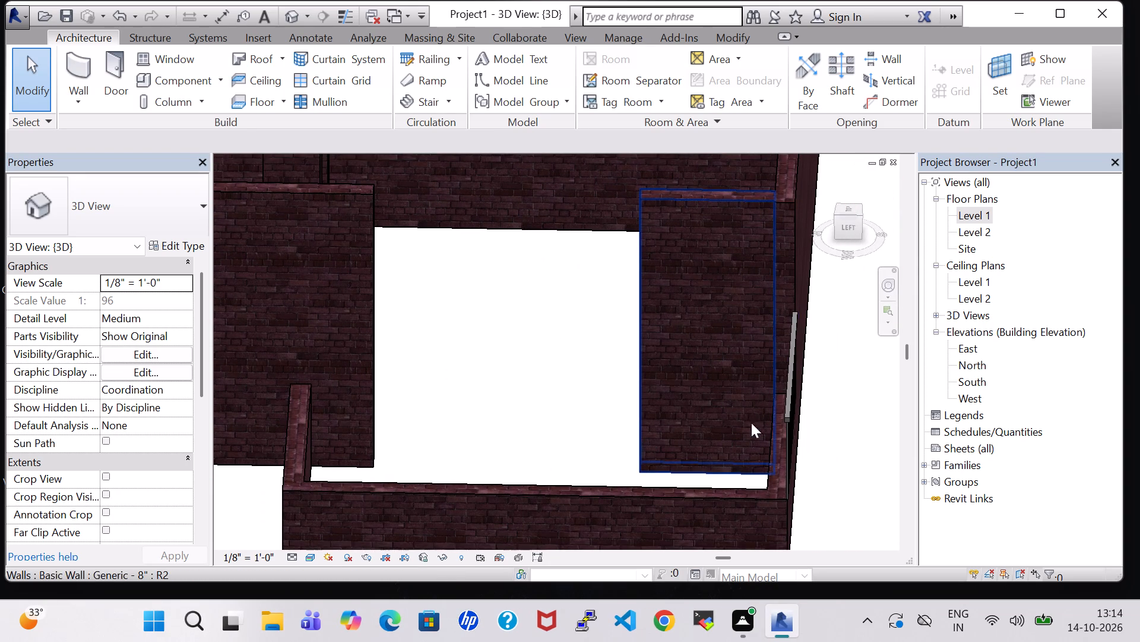
pyautogui.click(796, 410)
pyautogui.click(824, 410)
pyautogui.click(793, 409)
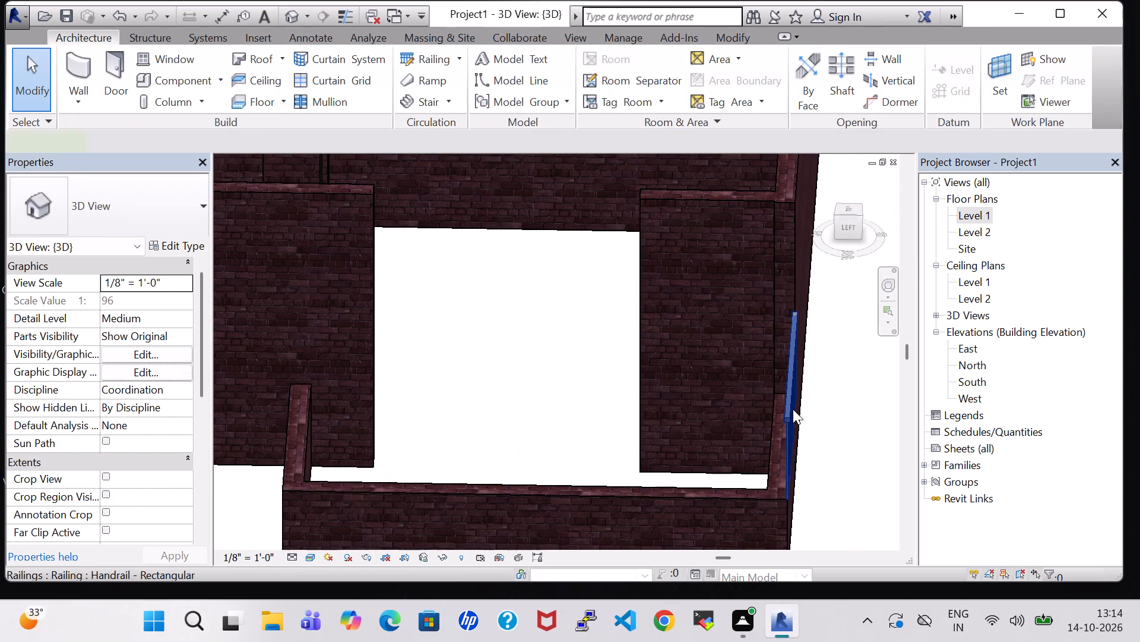
pyautogui.click(158, 211)
pyautogui.scroll(2, 173, 287)
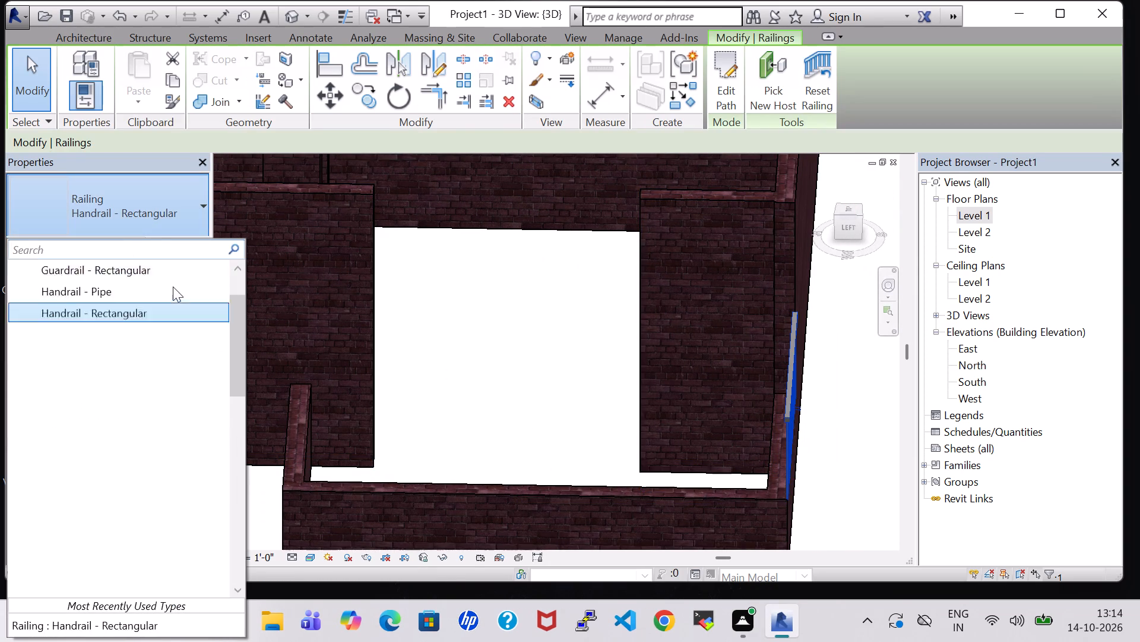
pyautogui.scroll(2, 173, 287)
pyautogui.click(151, 294)
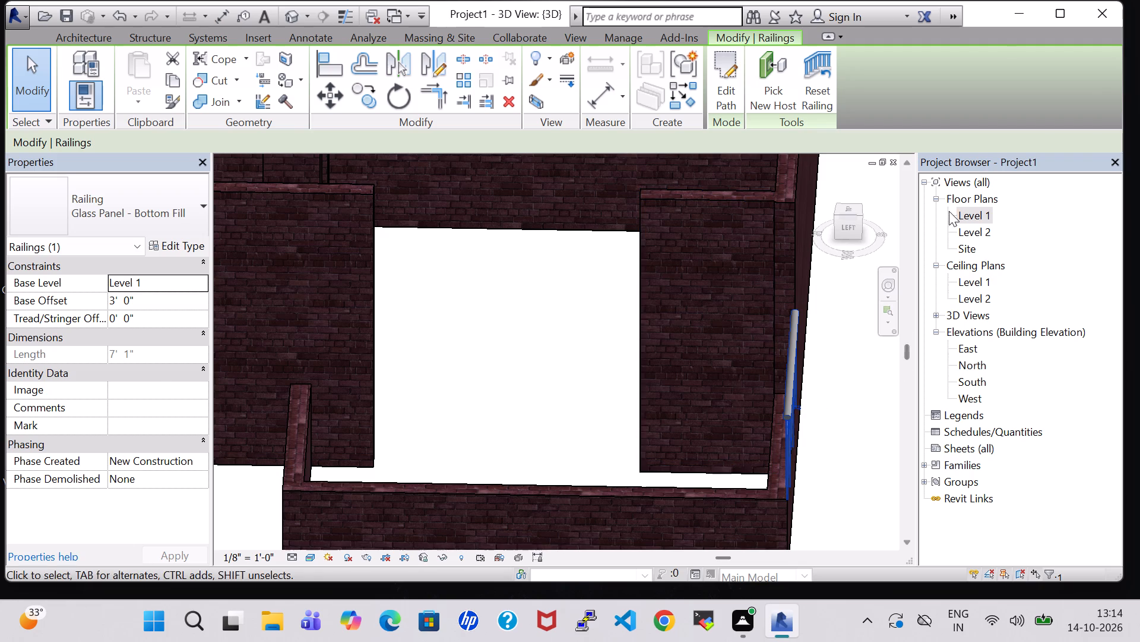
pyautogui.click(863, 412)
pyautogui.keyDown('shift'); pyautogui.moveTo(862, 414); pyautogui.dragTo(796, 389, button='middle'); pyautogui.keyUp('shift')
# In the Level 1 plan, sketch a Handrail - Rectangular railing about 16' 3" long on the outer edge of the narrow room's low west wall.
pyautogui.doubleClick(972, 217)
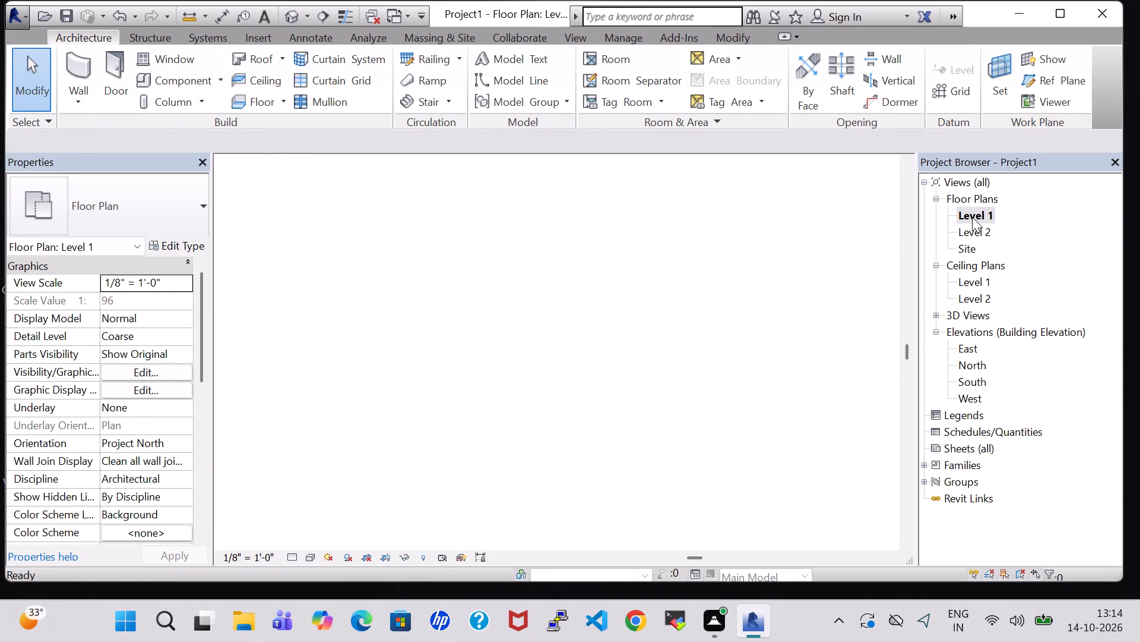
pyautogui.scroll(-3, 556, 433)
pyautogui.moveTo(460, 382); pyautogui.dragTo(484, 397, button='middle')
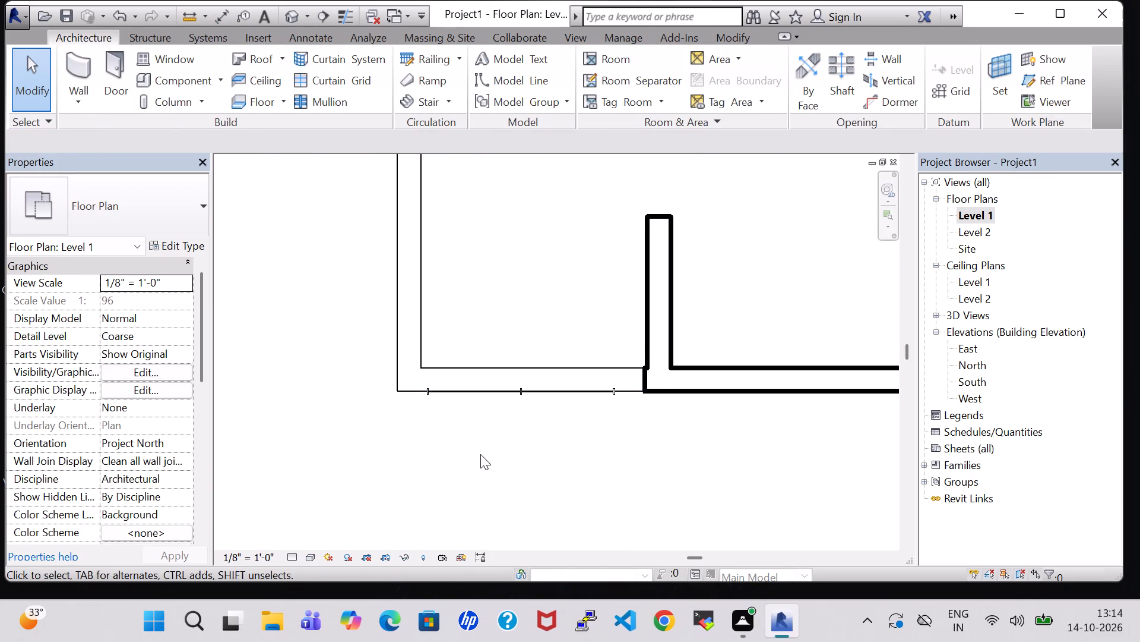
pyautogui.moveTo(340, 280); pyautogui.dragTo(355, 335, button='middle')
pyautogui.scroll(-1, 376, 304)
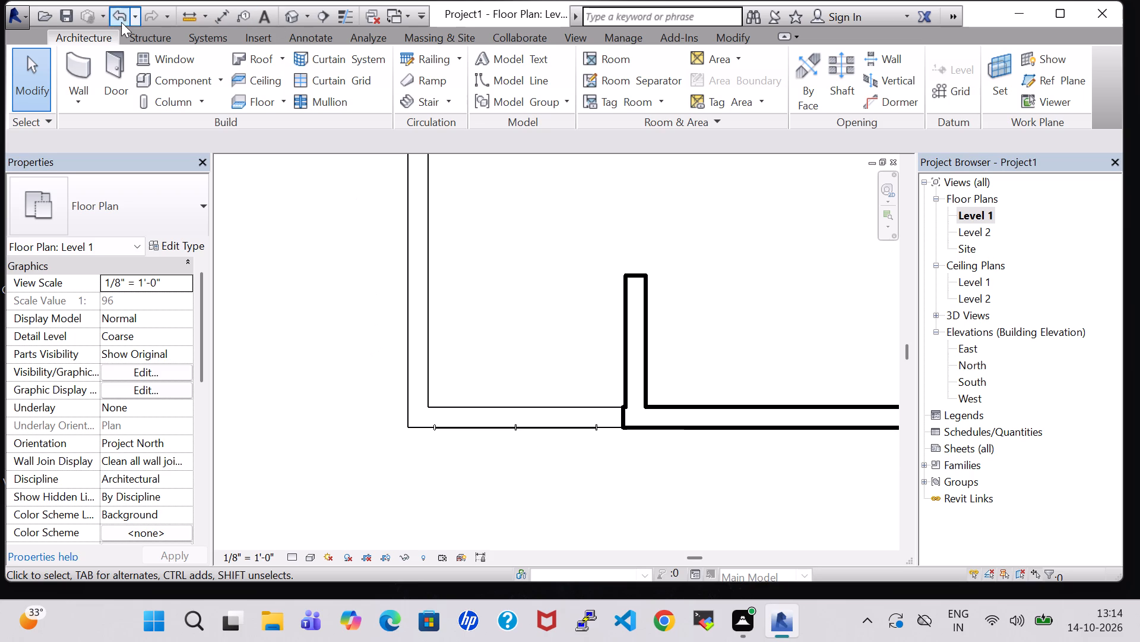
pyautogui.click(411, 57)
pyautogui.scroll(-3, 523, 222)
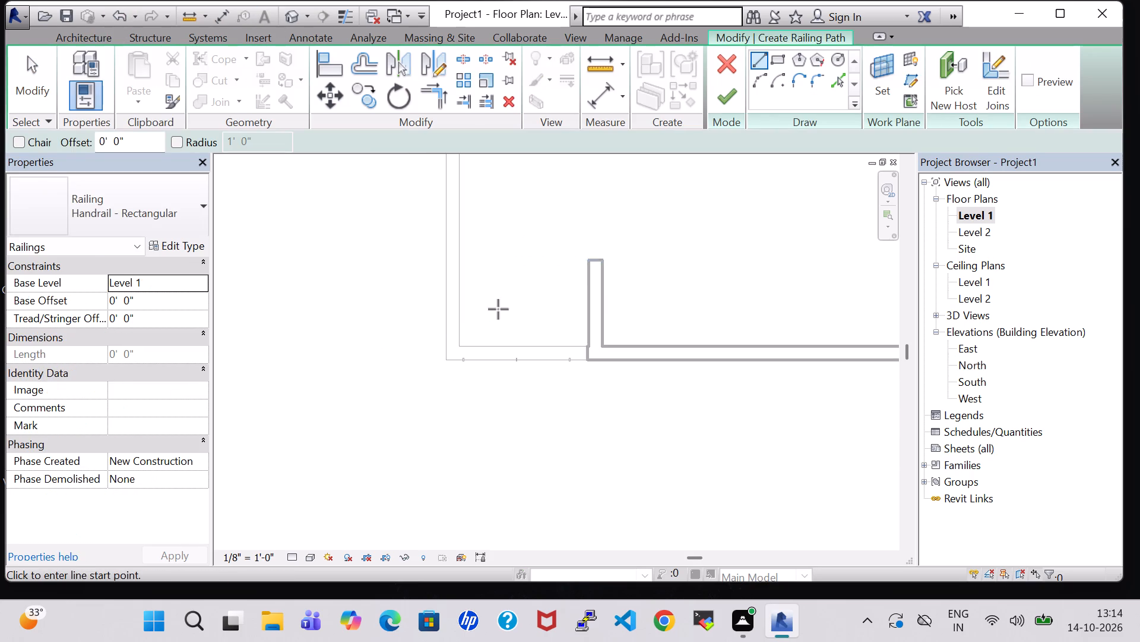
pyautogui.scroll(3, 491, 331)
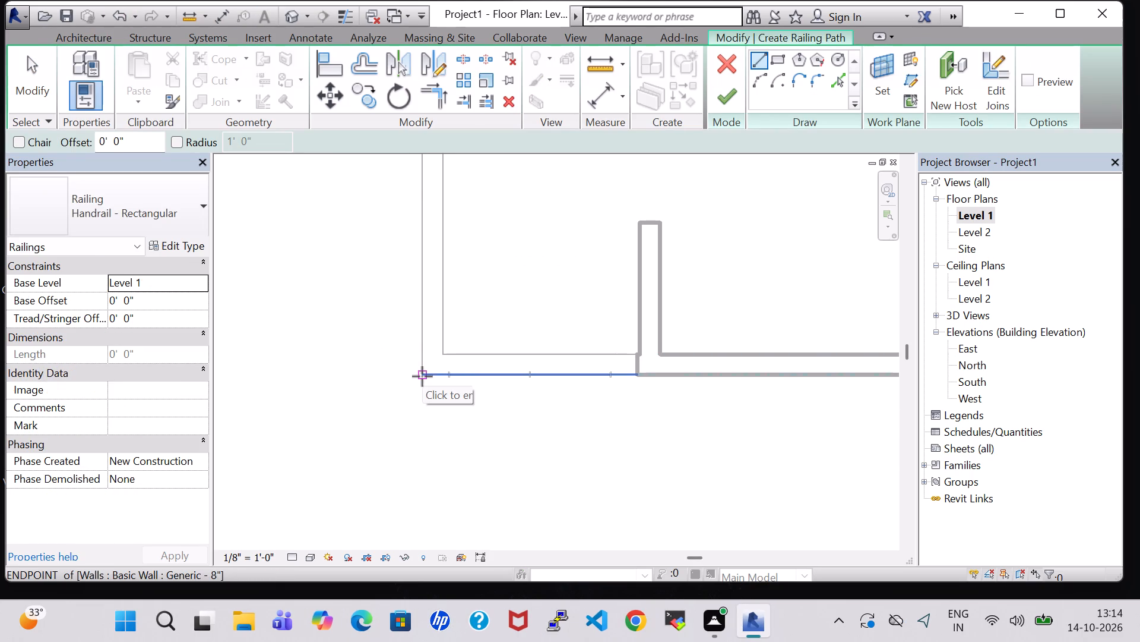
pyautogui.click(422, 376)
pyautogui.moveTo(422, 242); pyautogui.dragTo(422, 461, button='middle')
pyautogui.scroll(-2, 422, 457)
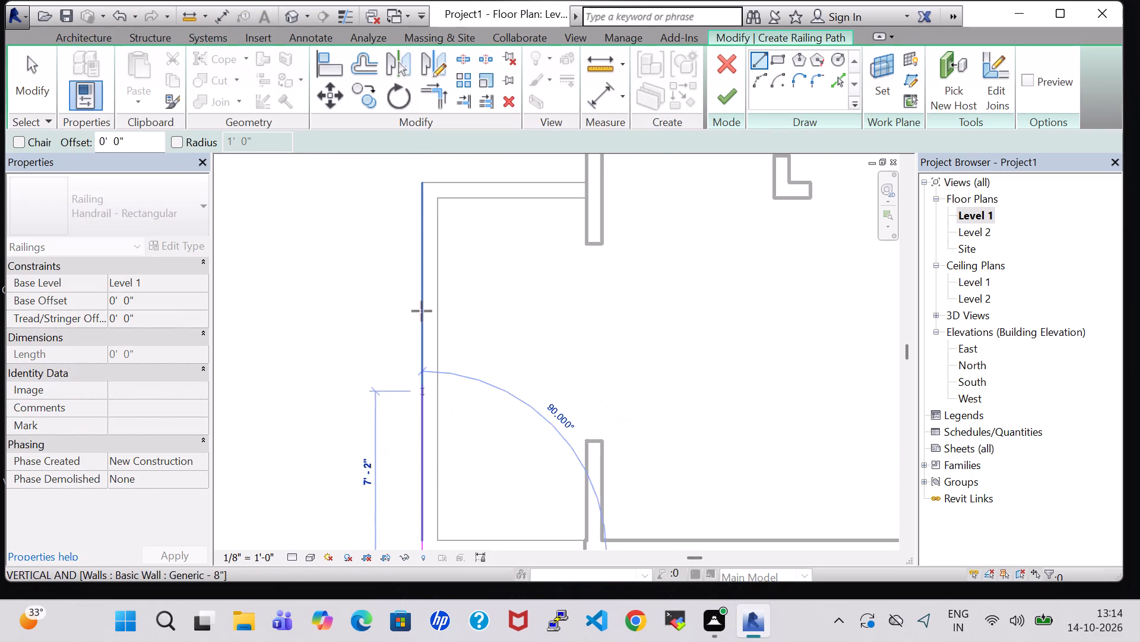
pyautogui.scroll(-2, 422, 311)
pyautogui.scroll(4, 423, 233)
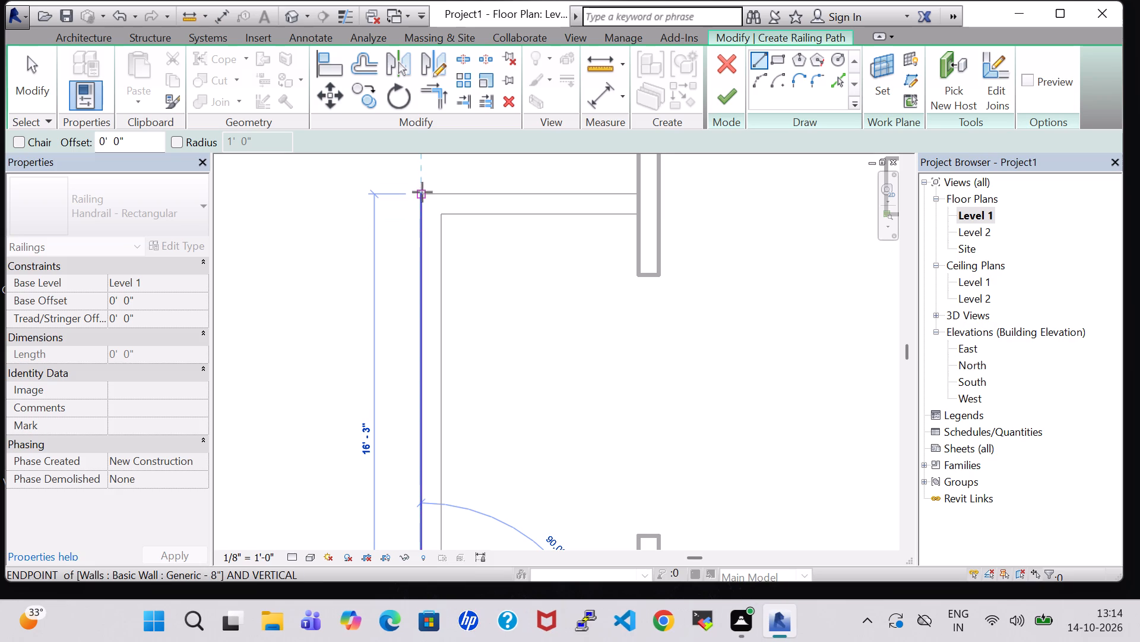
pyautogui.click(422, 193)
pyautogui.click(730, 92)
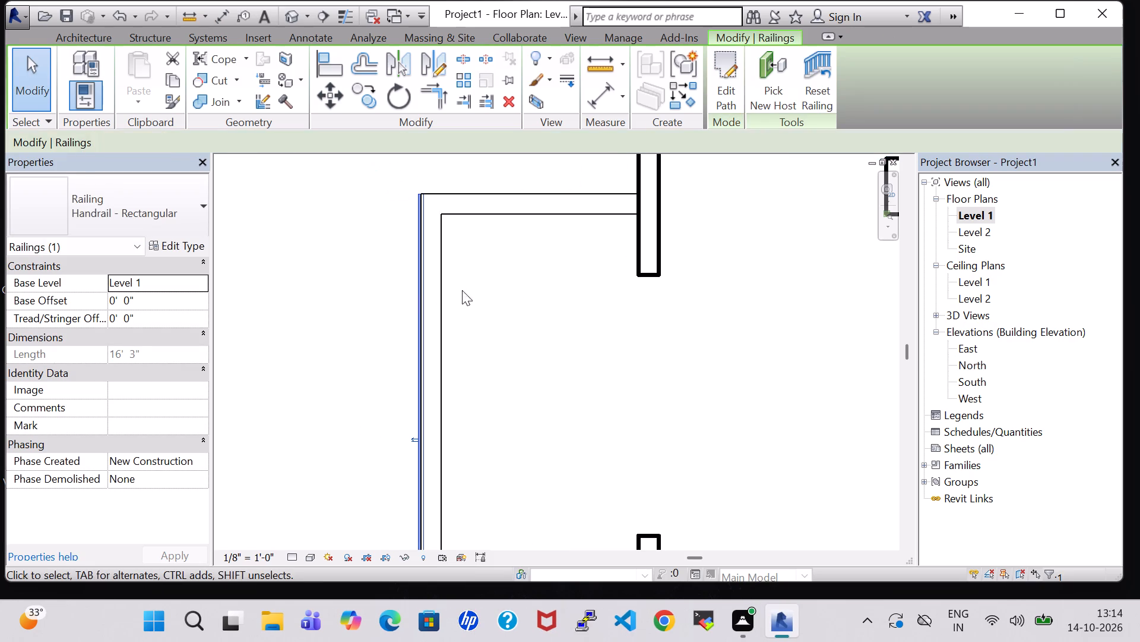
pyautogui.click(308, 328)
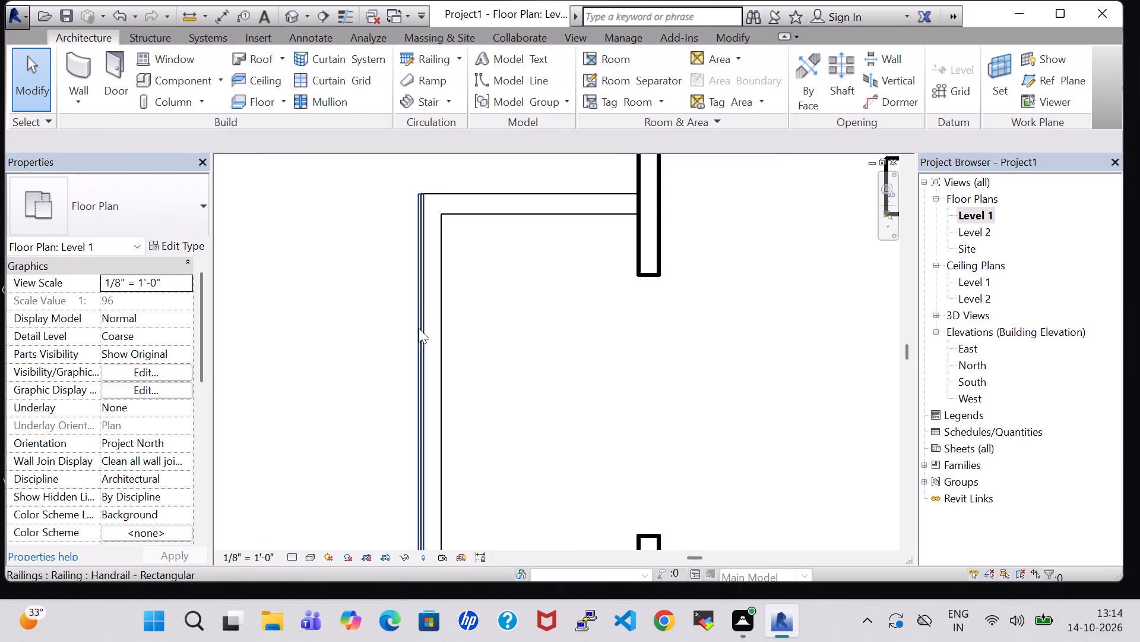
# Set the base offset of the railing along the low west wall to 3' 0".
pyautogui.click(419, 328)
pyautogui.click(118, 298)
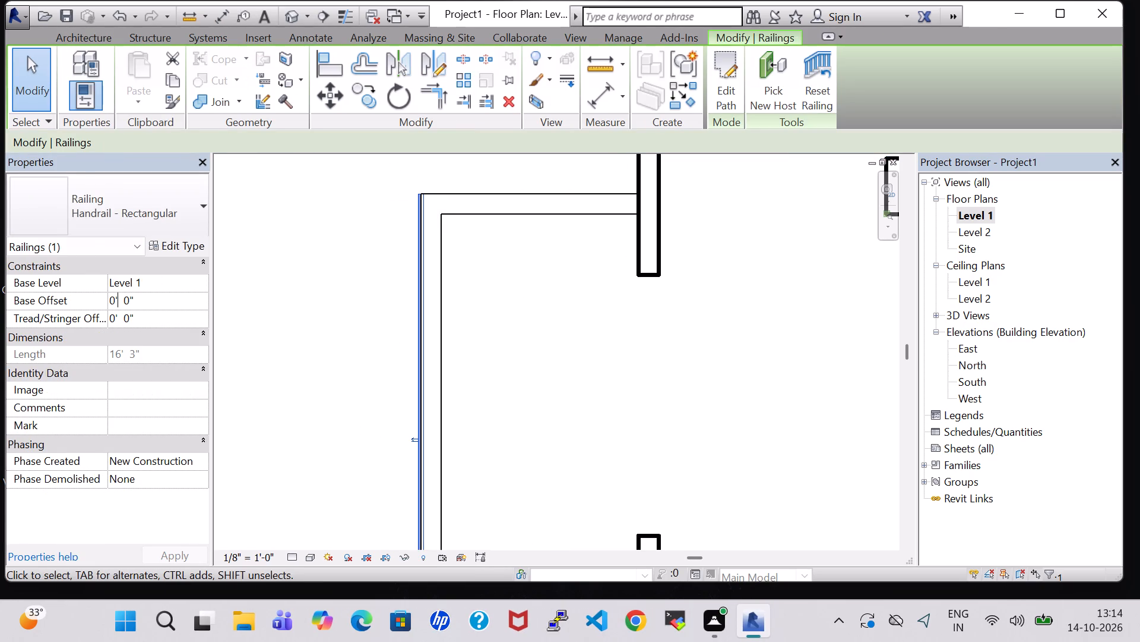
pyautogui.press('Left')
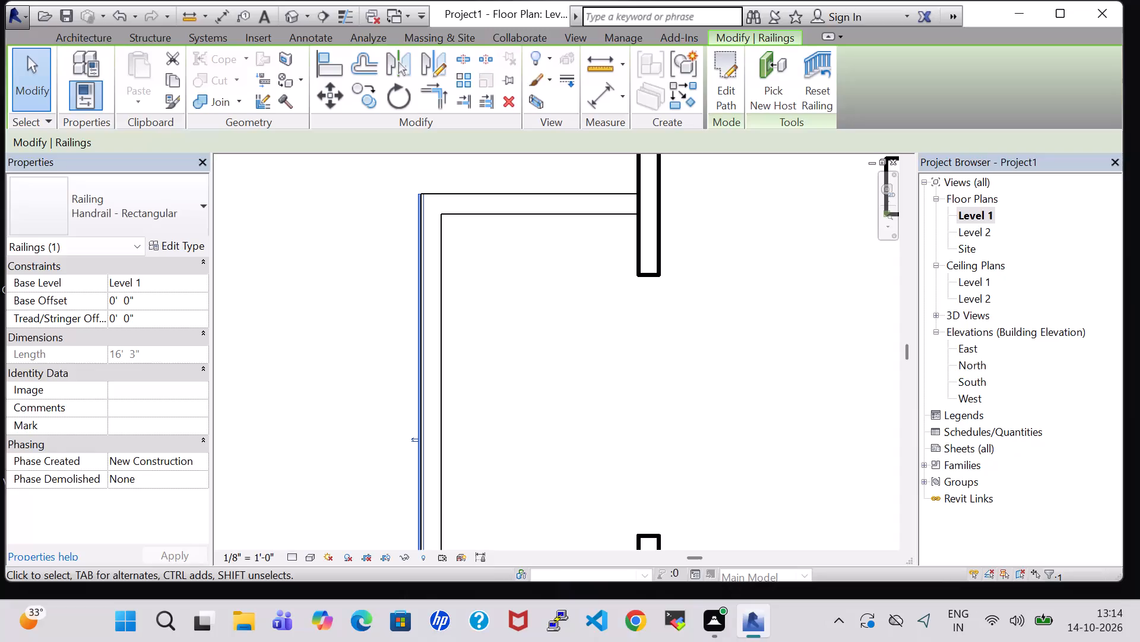
pyautogui.press('BackSpace')
pyautogui.press('3')
pyautogui.press('Return')
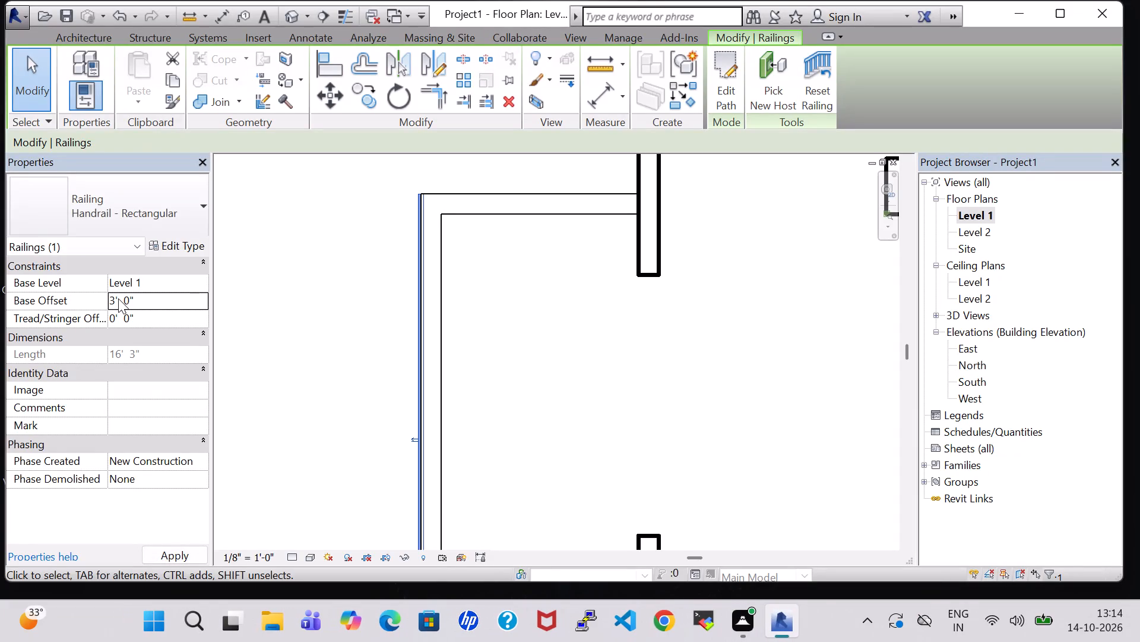
pyautogui.click(400, 272)
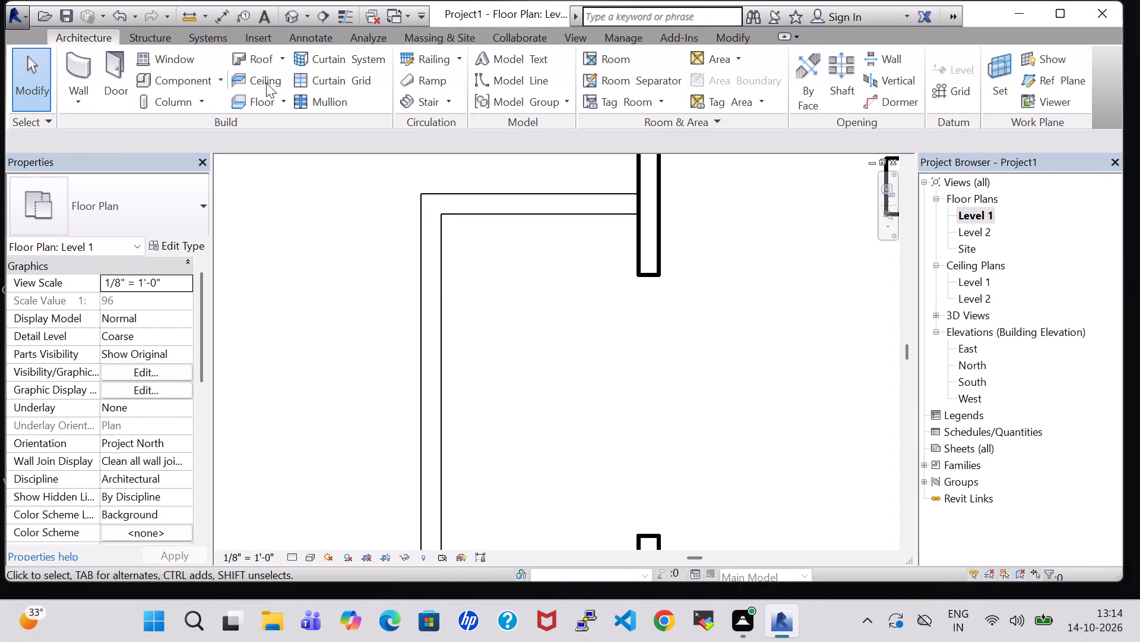
# Sketch a Handrail - Rectangular railing about 7' 2" long on the outer edge of the low north wall, with a 3' 0" base offset.
pyautogui.click(411, 59)
pyautogui.scroll(2, 432, 98)
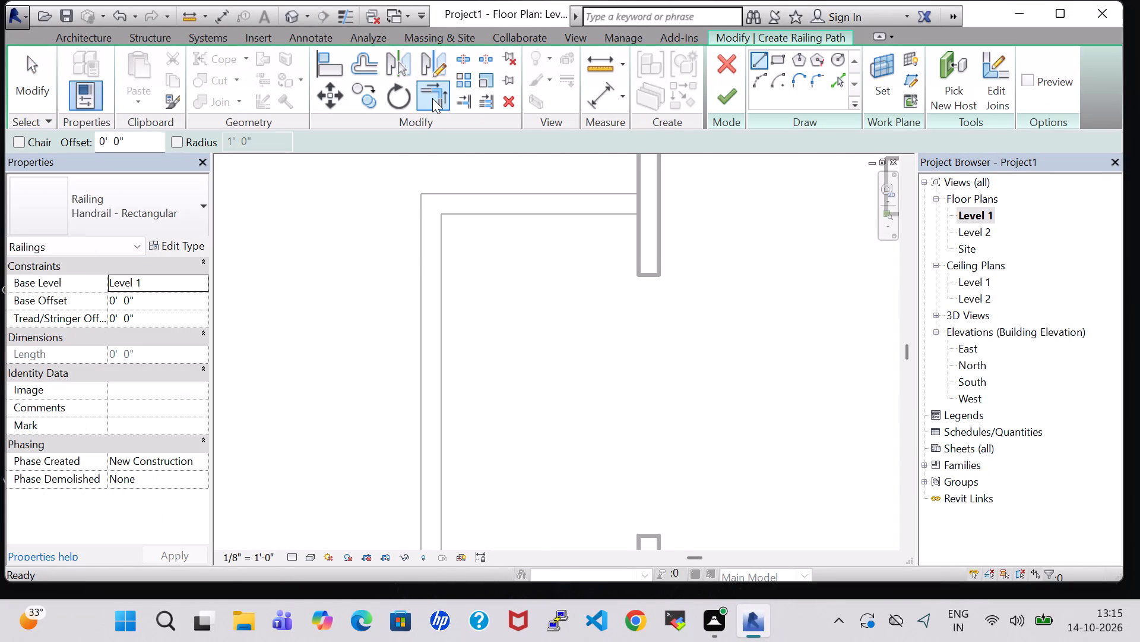
pyautogui.scroll(2, 432, 98)
pyautogui.scroll(4, 422, 181)
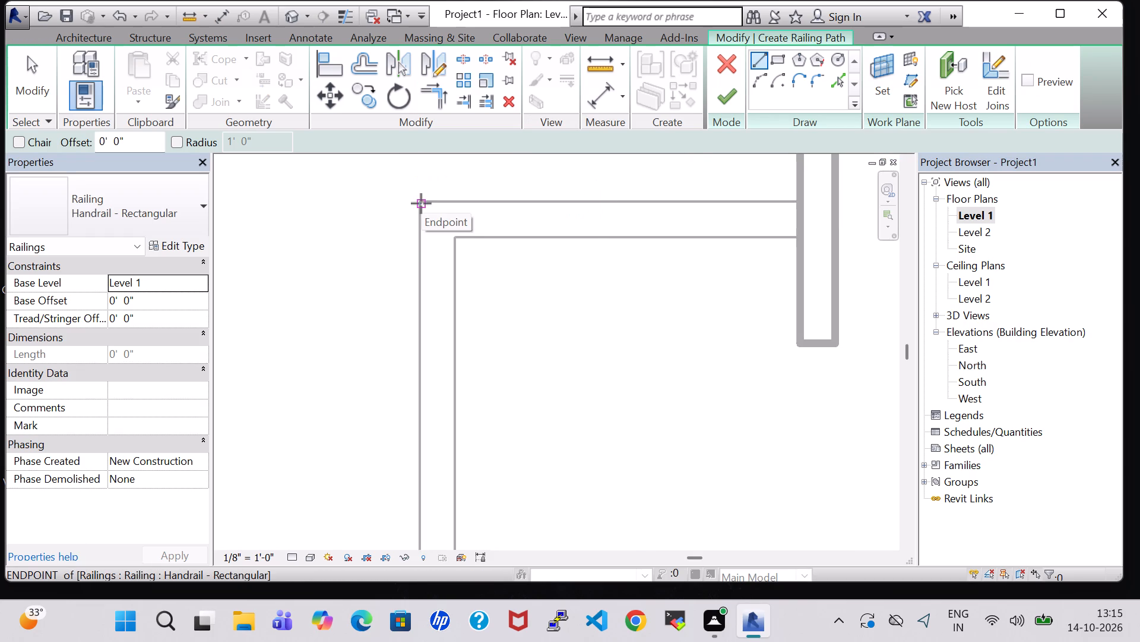
pyautogui.click(420, 203)
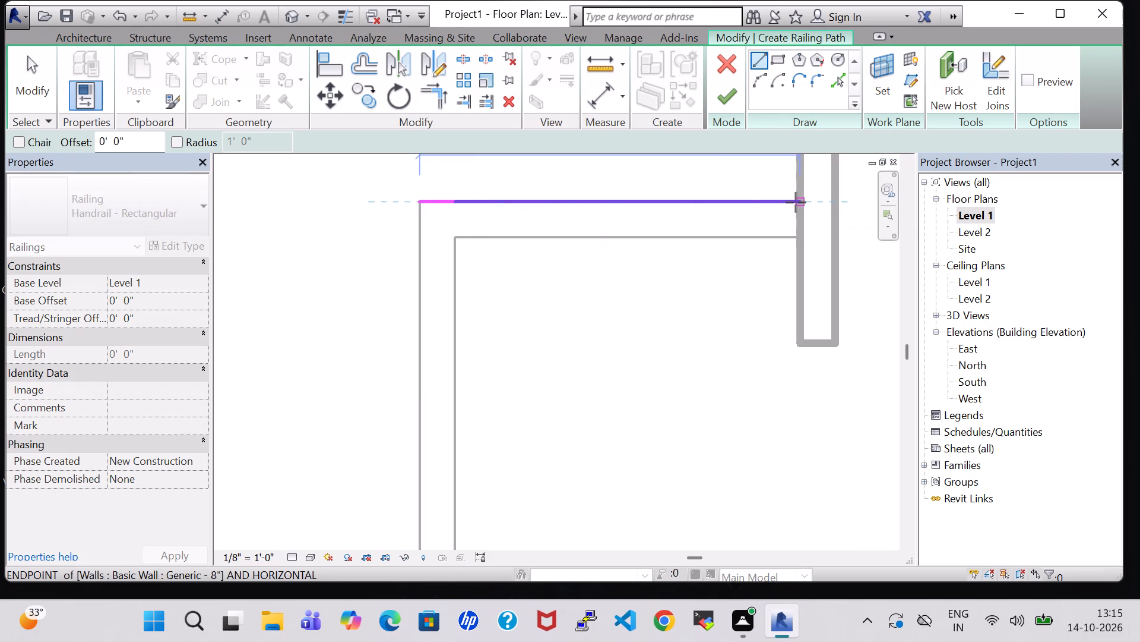
pyautogui.click(796, 202)
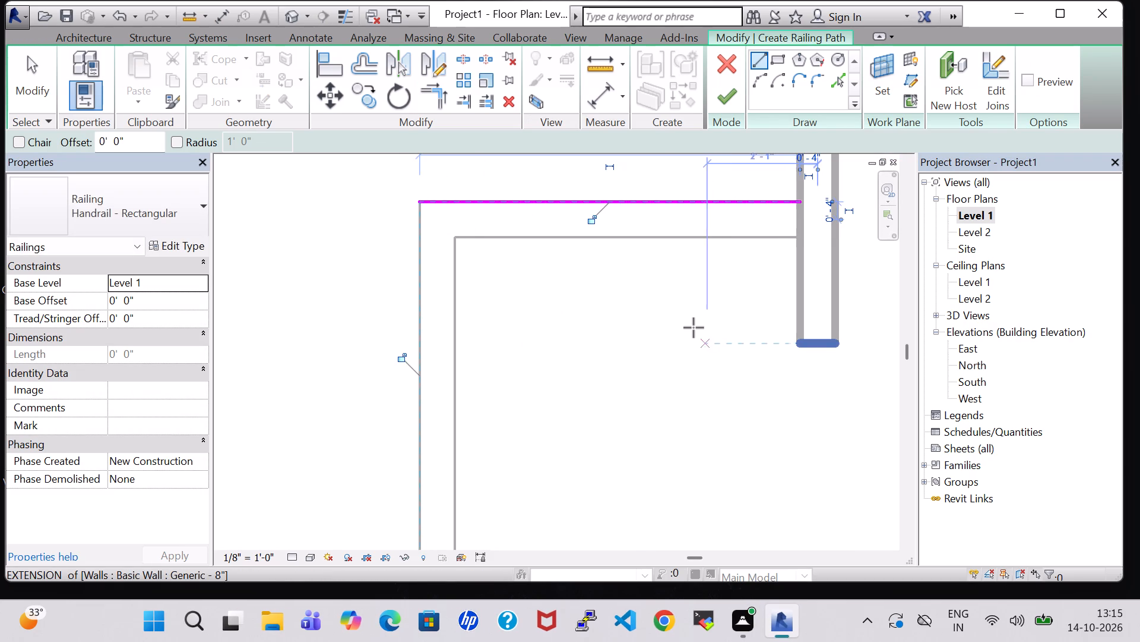
pyautogui.scroll(-2, 645, 289)
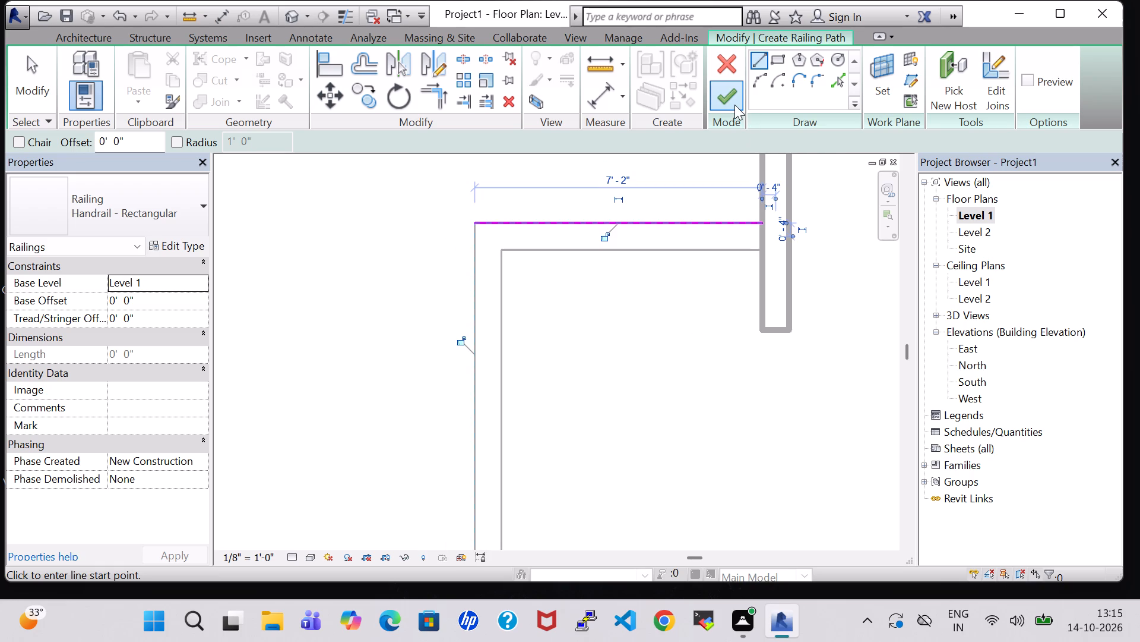
pyautogui.click(113, 301)
pyautogui.press('Right')
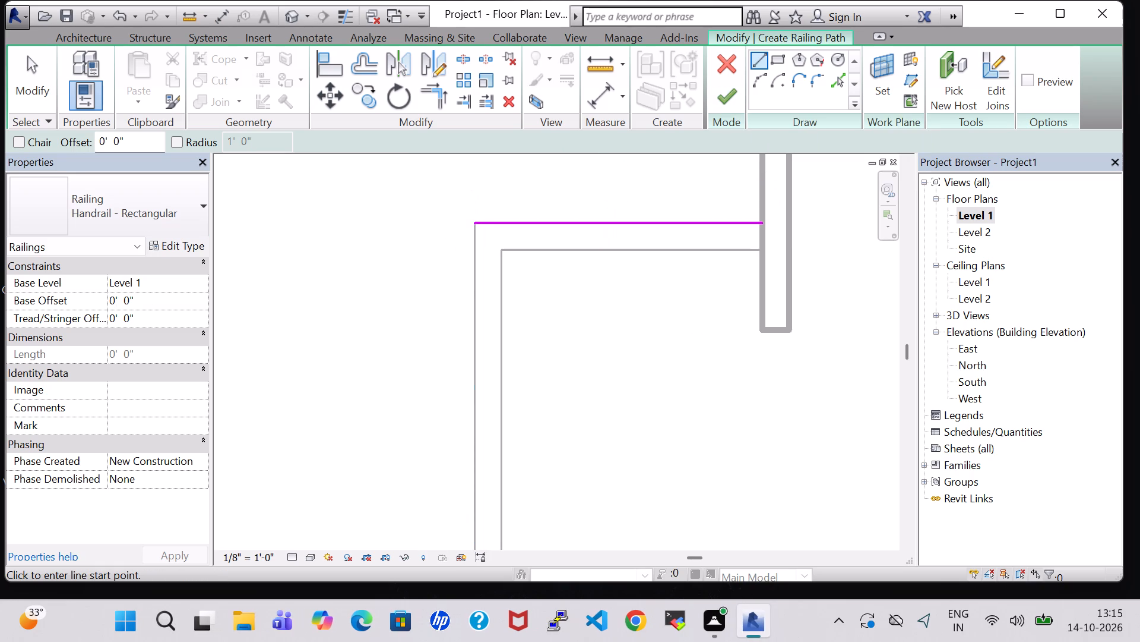
pyautogui.press('BackSpace')
pyautogui.press('3')
pyautogui.press('Return')
pyautogui.click(729, 96)
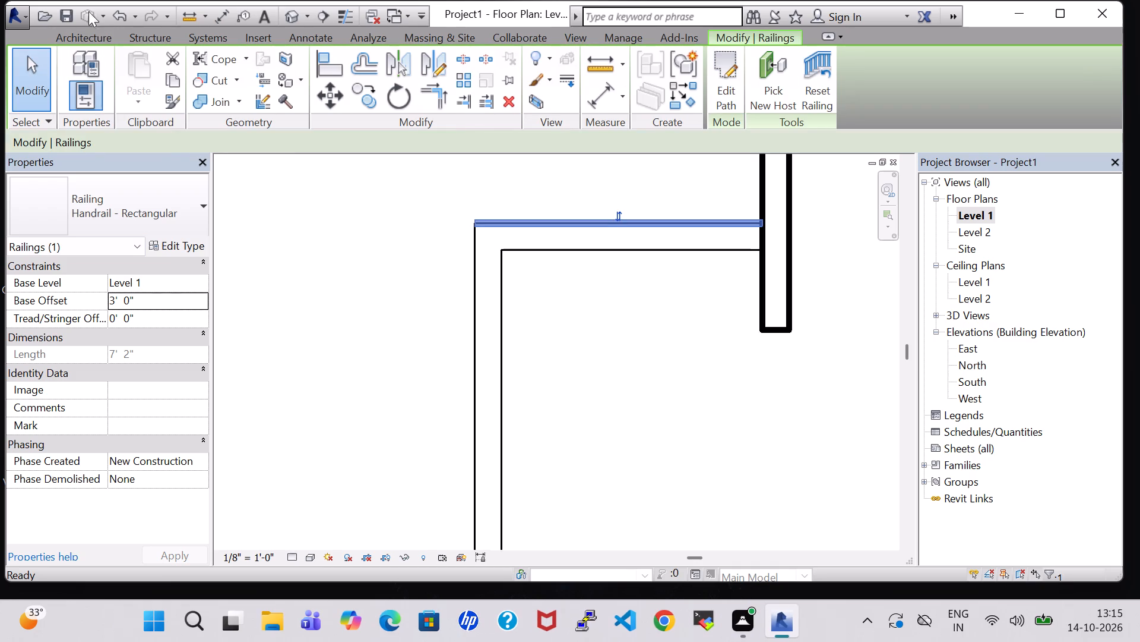
# In the 3D view, change the railing on the low west wall to the Glass Panel - Bottom Fill type.
pyautogui.click(290, 17)
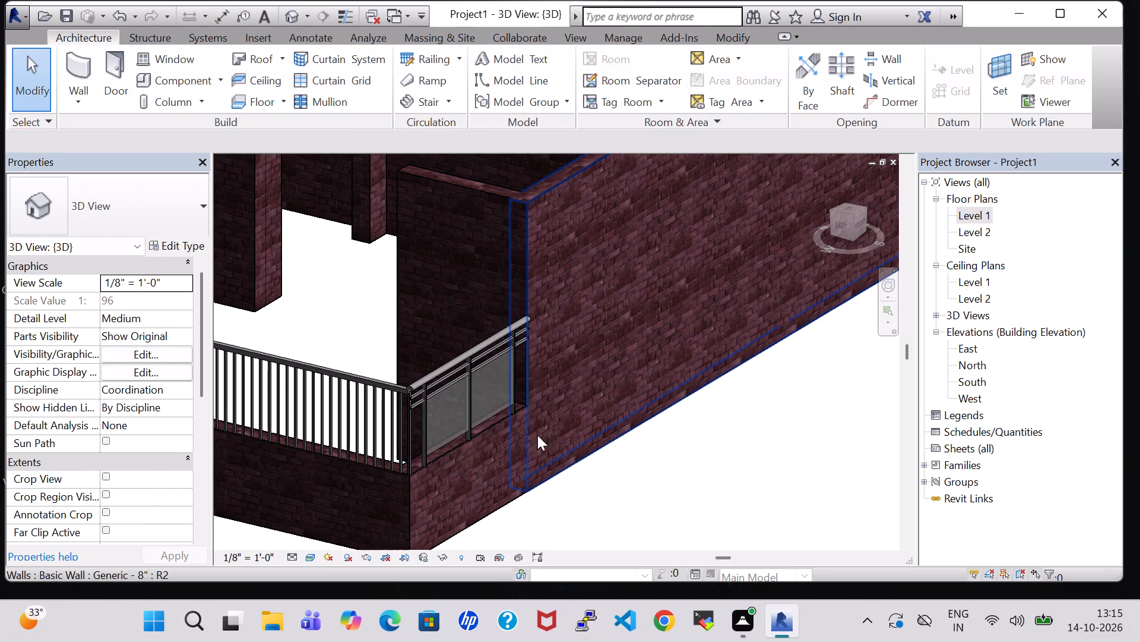
pyautogui.click(381, 397)
pyautogui.click(149, 190)
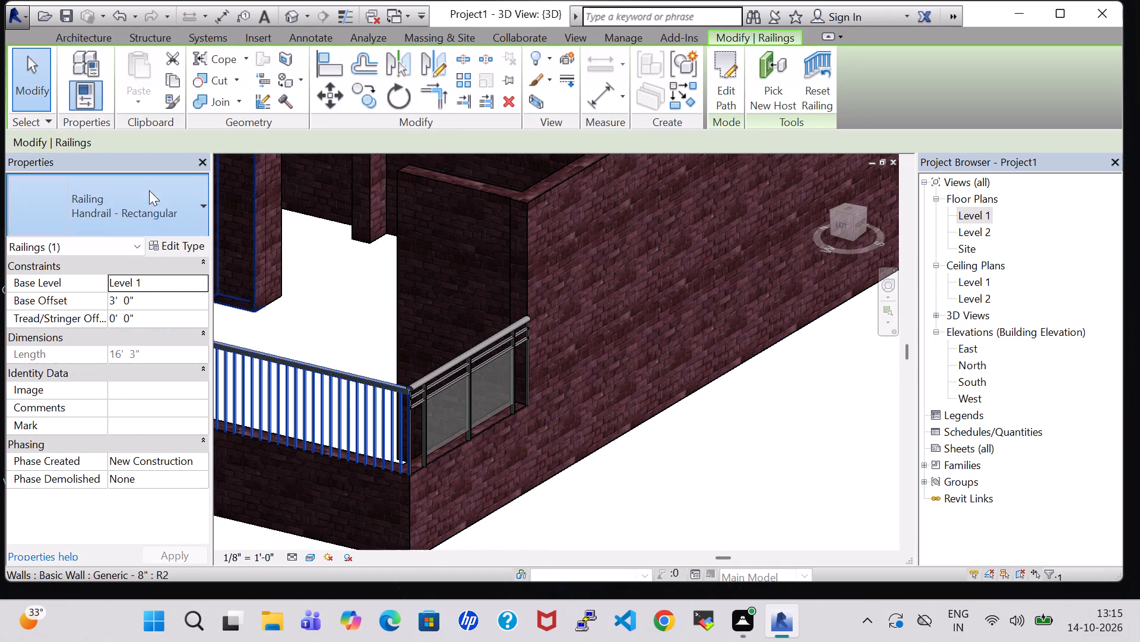
pyautogui.scroll(1, 112, 313)
pyautogui.click(114, 294)
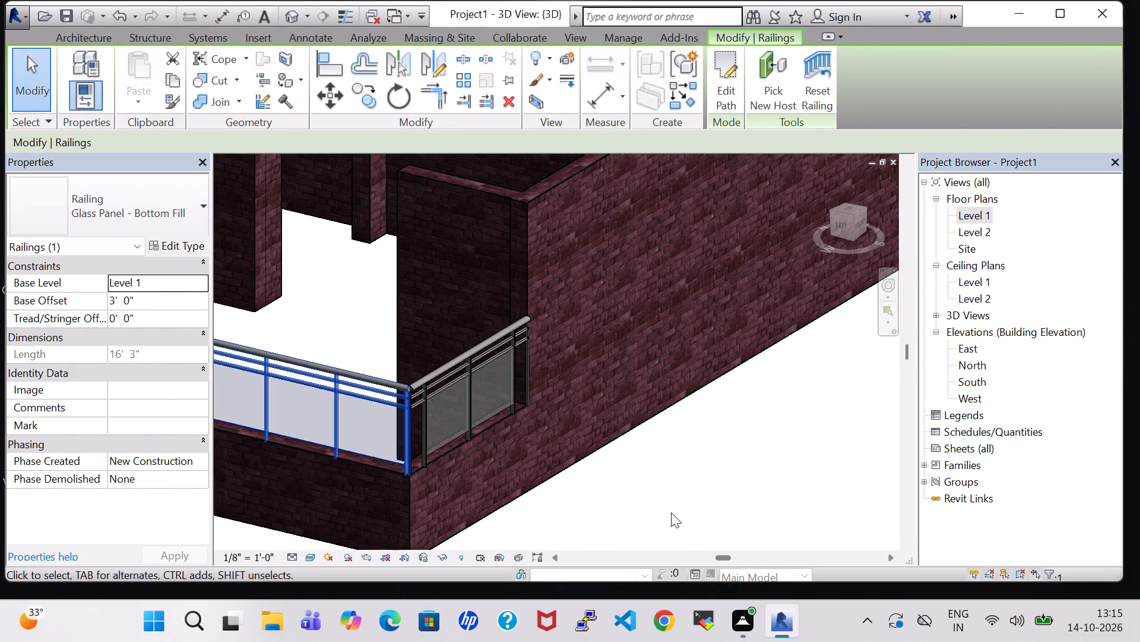
pyautogui.click(666, 511)
# Change the railing on the low north wall to the Glass Panel - Bottom Fill type.
pyautogui.keyDown('shift'); pyautogui.moveTo(635, 511); pyautogui.dragTo(720, 496, button='middle'); pyautogui.keyUp('shift')
pyautogui.click(363, 294)
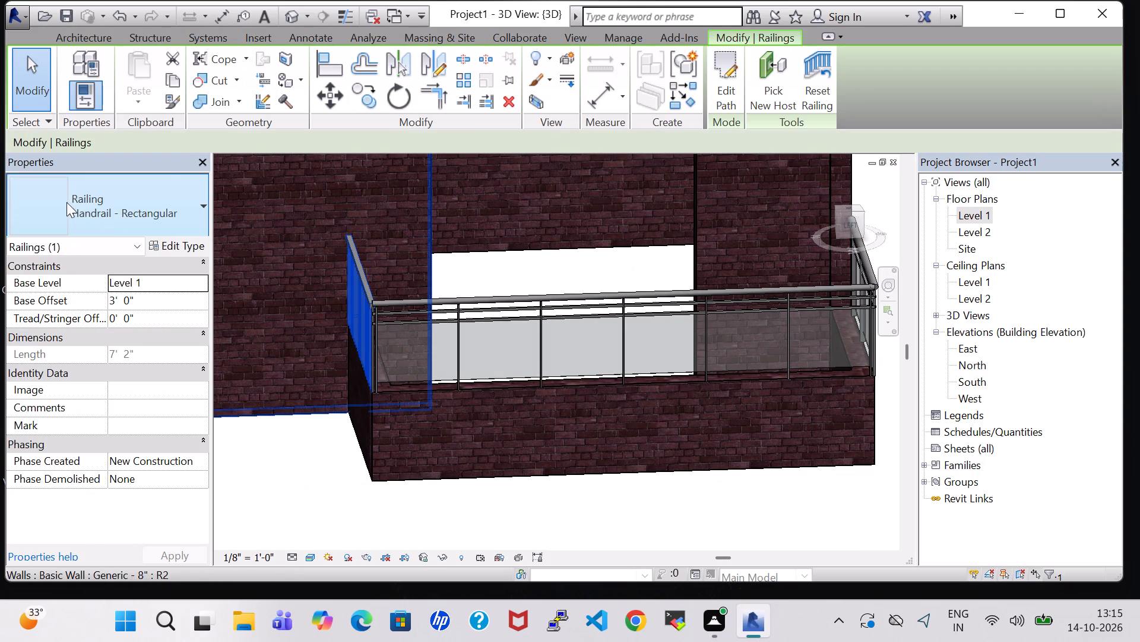
pyautogui.click(166, 203)
pyautogui.scroll(2, 170, 301)
pyautogui.click(170, 299)
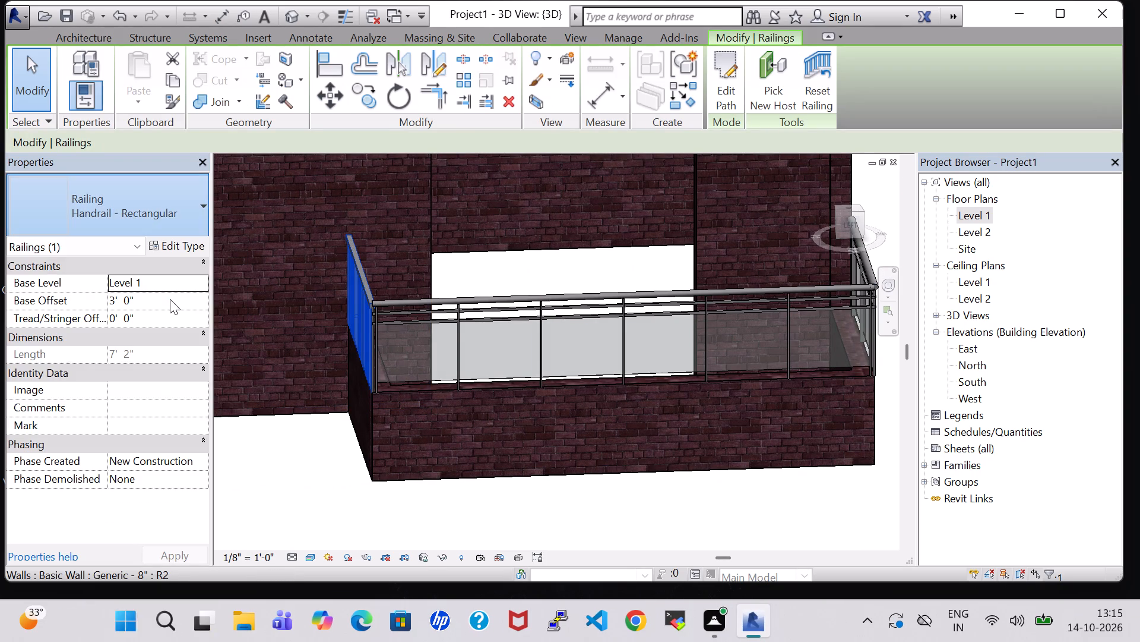
# Examine the glass railings around the narrow west room from several angles in the 3D view.
pyautogui.scroll(-1, 555, 473)
pyautogui.keyDown('shift'); pyautogui.moveTo(871, 402); pyautogui.dragTo(699, 460, button='middle'); pyautogui.keyUp('shift')
pyautogui.keyDown('shift'); pyautogui.scroll(-1, 871, 402); pyautogui.keyUp('shift')
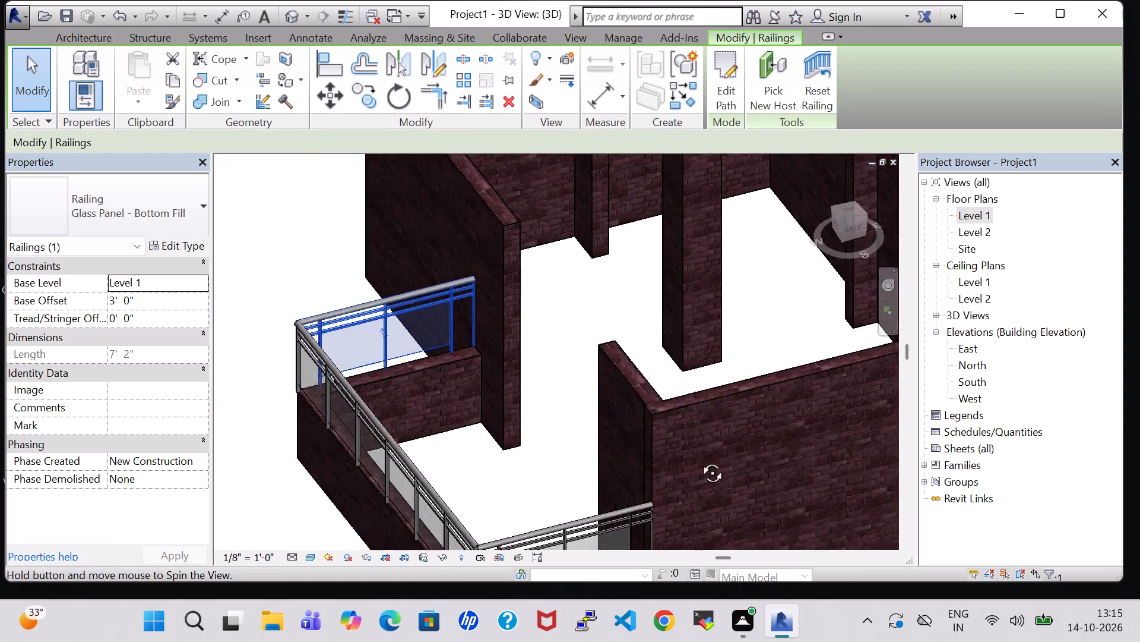
pyautogui.keyDown('shift'); pyautogui.moveTo(699, 460); pyautogui.dragTo(656, 448, button='middle'); pyautogui.keyUp('shift')
pyautogui.keyDown('shift'); pyautogui.moveTo(621, 350); pyautogui.dragTo(607, 477, button='middle'); pyautogui.keyUp('shift')
pyautogui.moveTo(607, 477); pyautogui.dragTo(641, 338, button='middle')
pyautogui.keyDown('shift'); pyautogui.moveTo(639, 395); pyautogui.dragTo(705, 307, button='middle'); pyautogui.keyUp('shift')
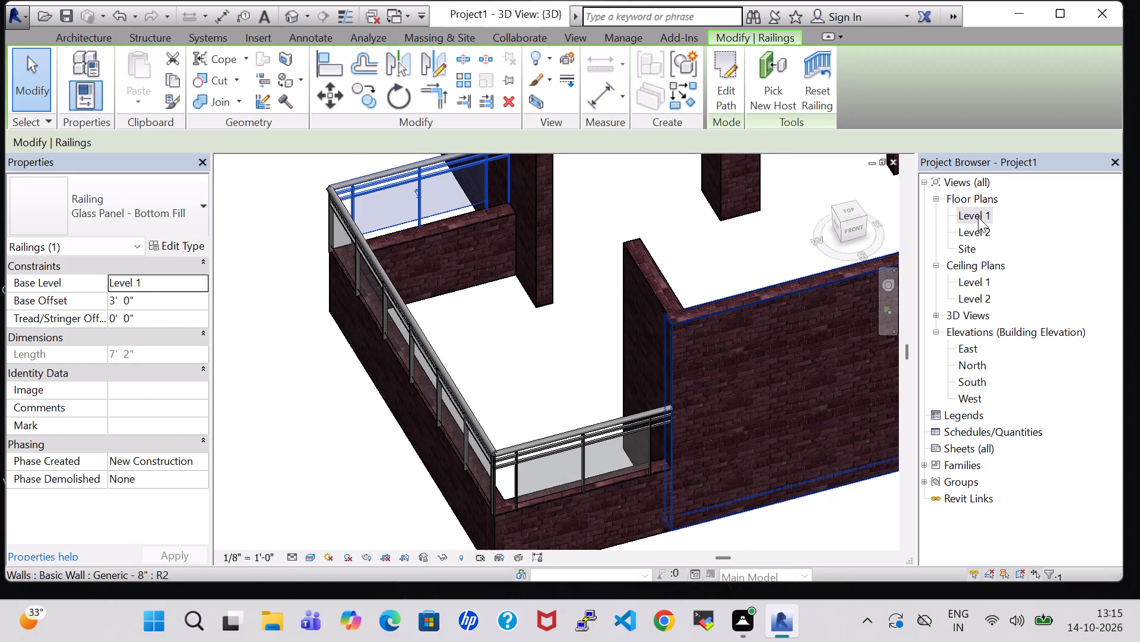
# Open the Level 1 floor plan and check the overall wall layout.
pyautogui.click(565, 511)
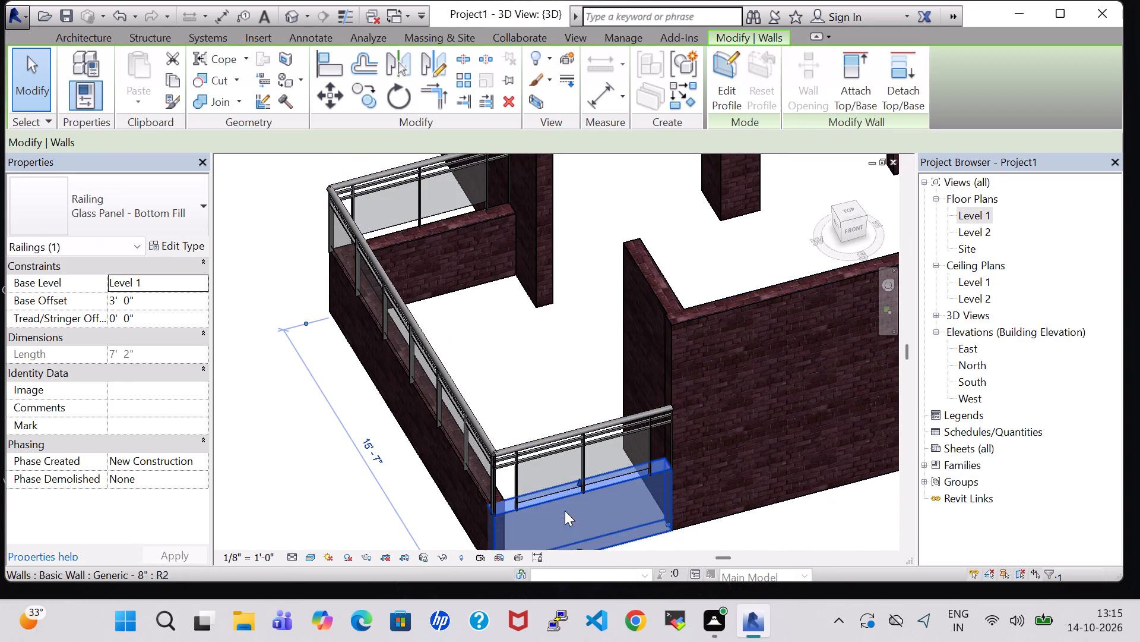
pyautogui.scroll(-1, 961, 223)
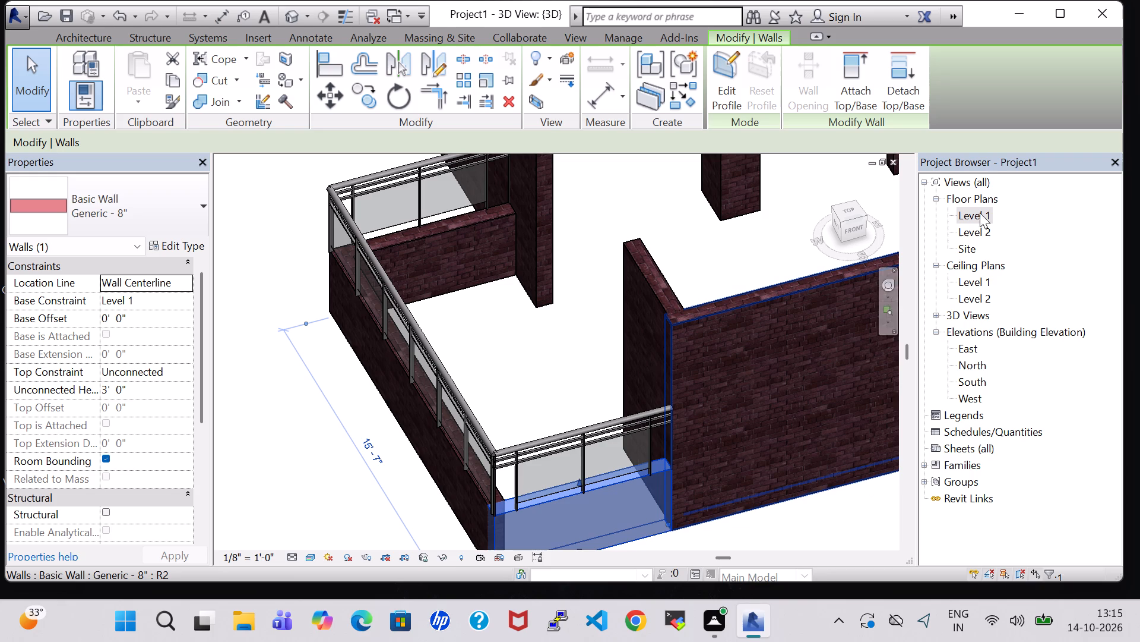
pyautogui.doubleClick(981, 216)
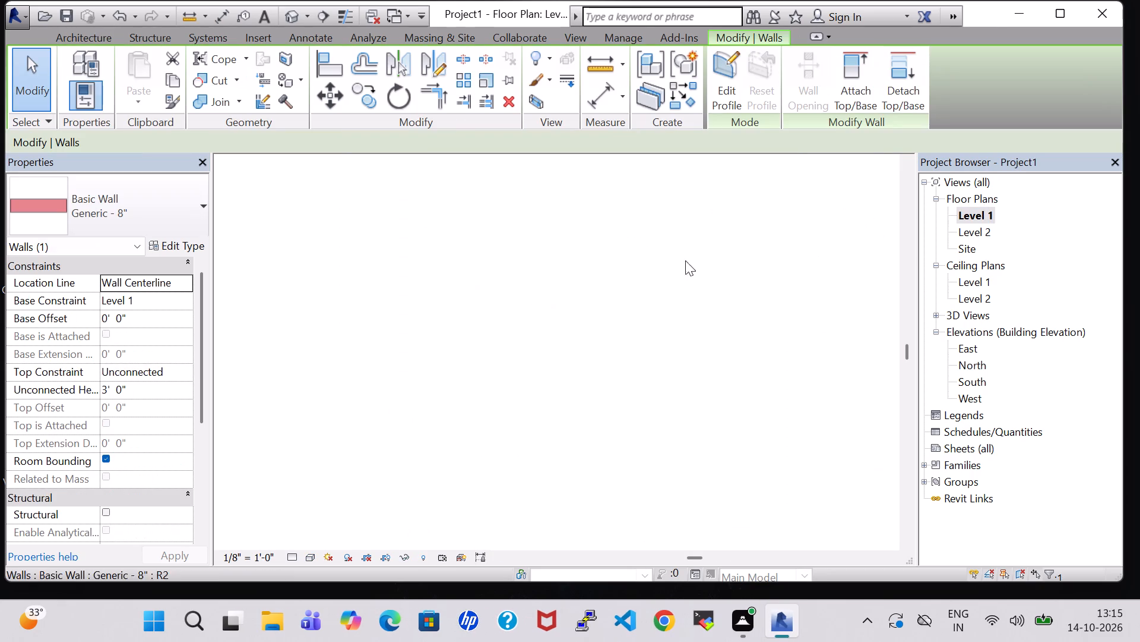
pyautogui.scroll(-7, 631, 273)
pyautogui.moveTo(736, 399); pyautogui.dragTo(667, 370, button='middle')
pyautogui.scroll(-1, 667, 370)
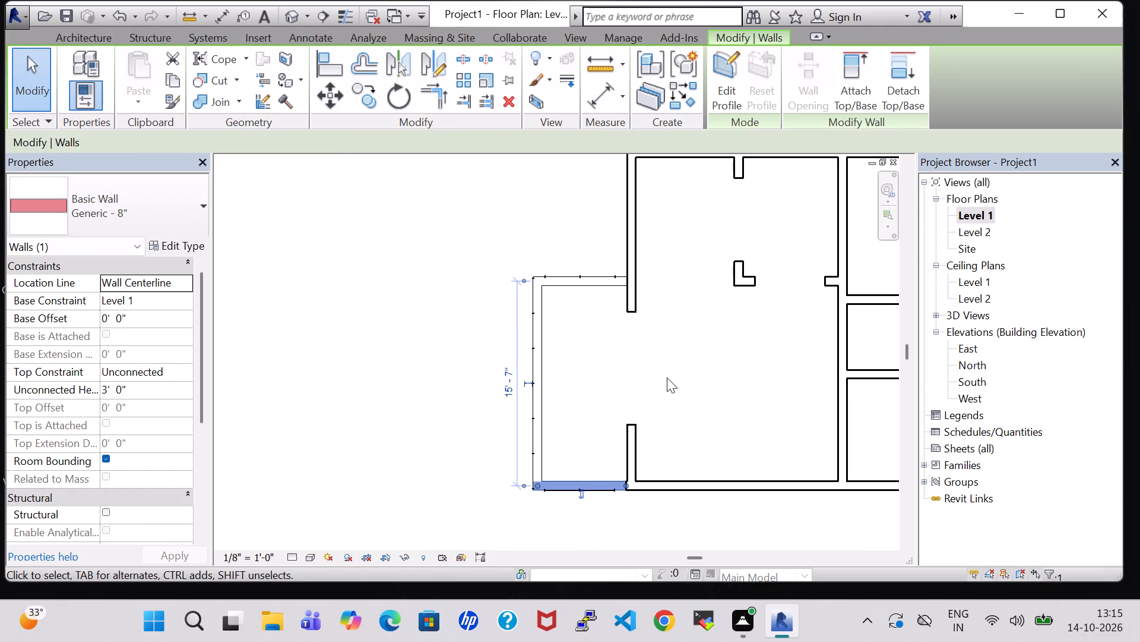
pyautogui.scroll(-2, 667, 377)
pyautogui.moveTo(667, 377); pyautogui.dragTo(599, 377, button='middle')
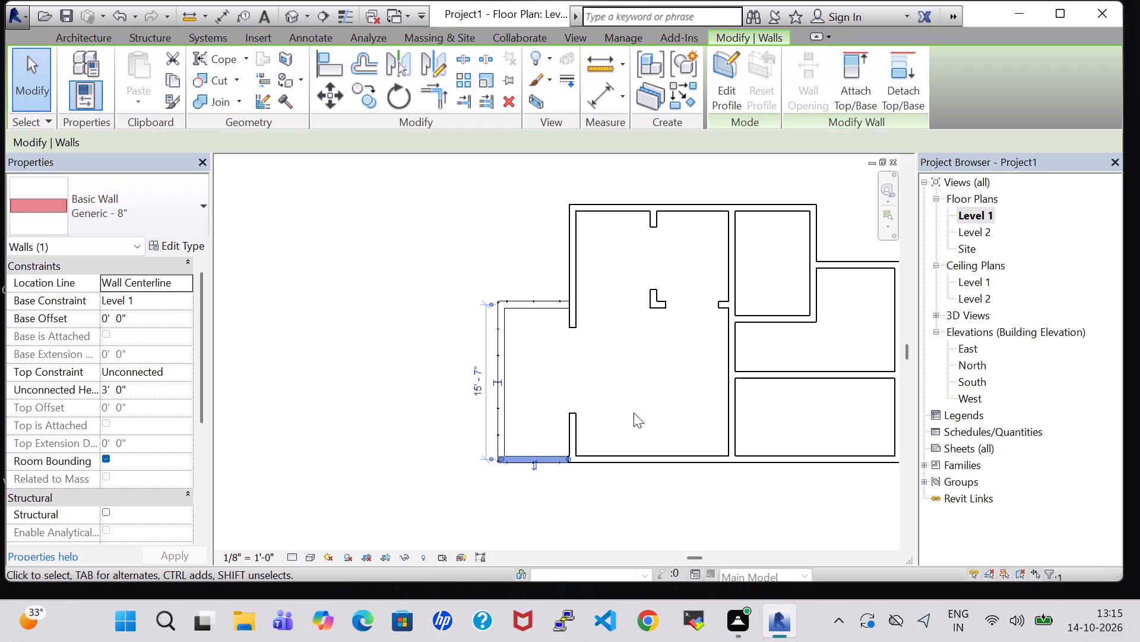
pyautogui.scroll(-2, 683, 395)
pyautogui.moveTo(664, 411); pyautogui.dragTo(571, 403, button='middle')
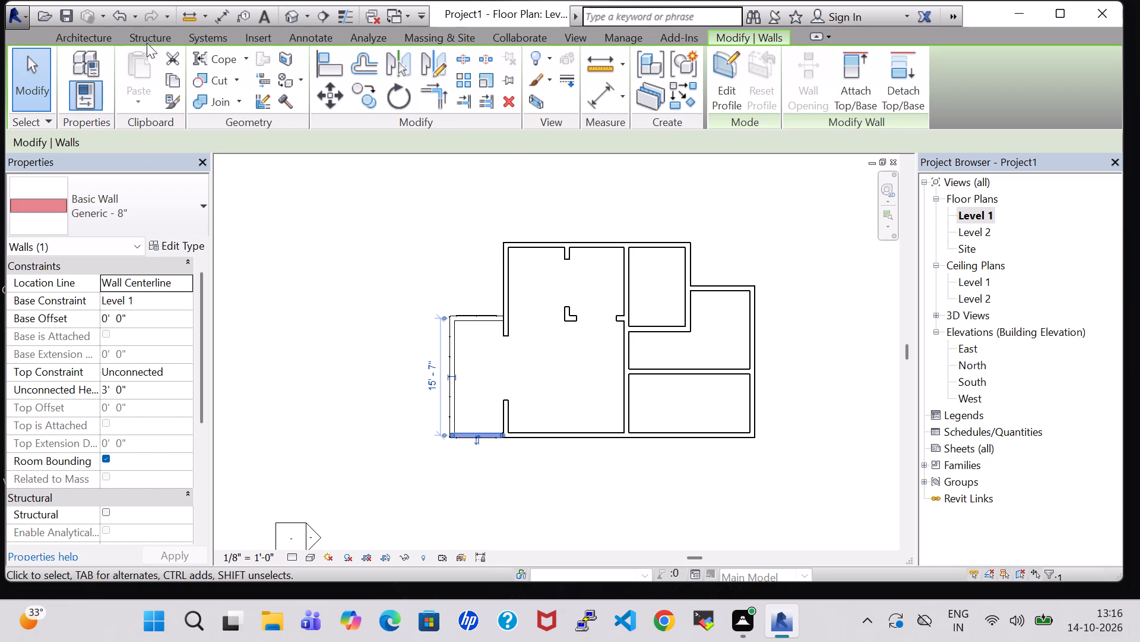
# Extend the two facing north–south partition stubs with Generic - 8" walls, leaving an opening of about 4' 4" between them.
pyautogui.click(88, 35)
pyautogui.scroll(4, 544, 300)
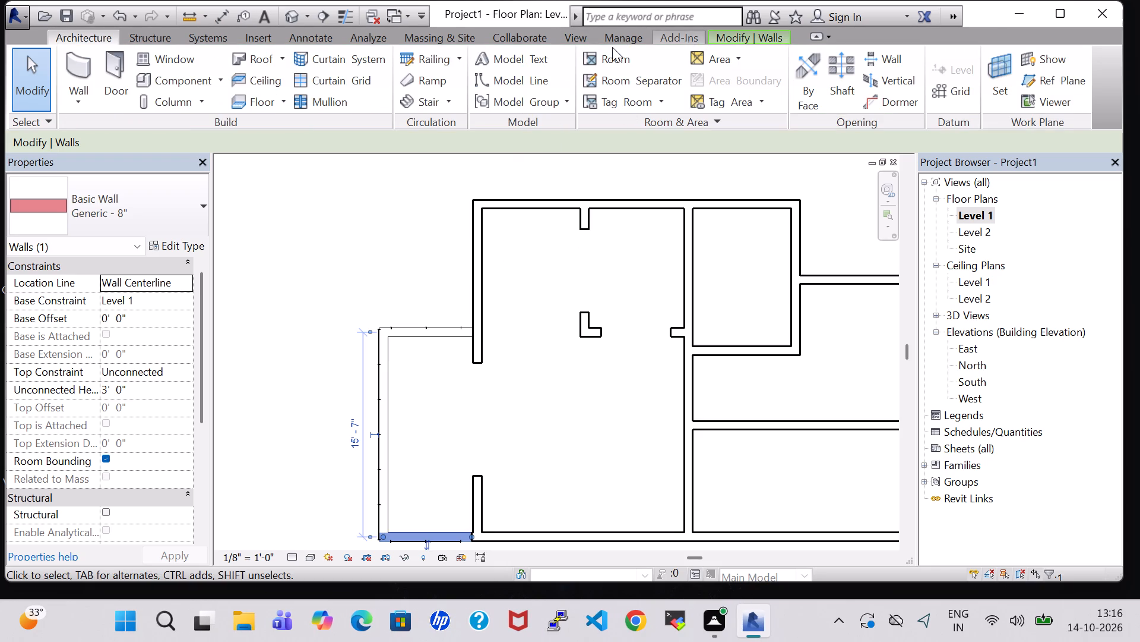
pyautogui.click(162, 65)
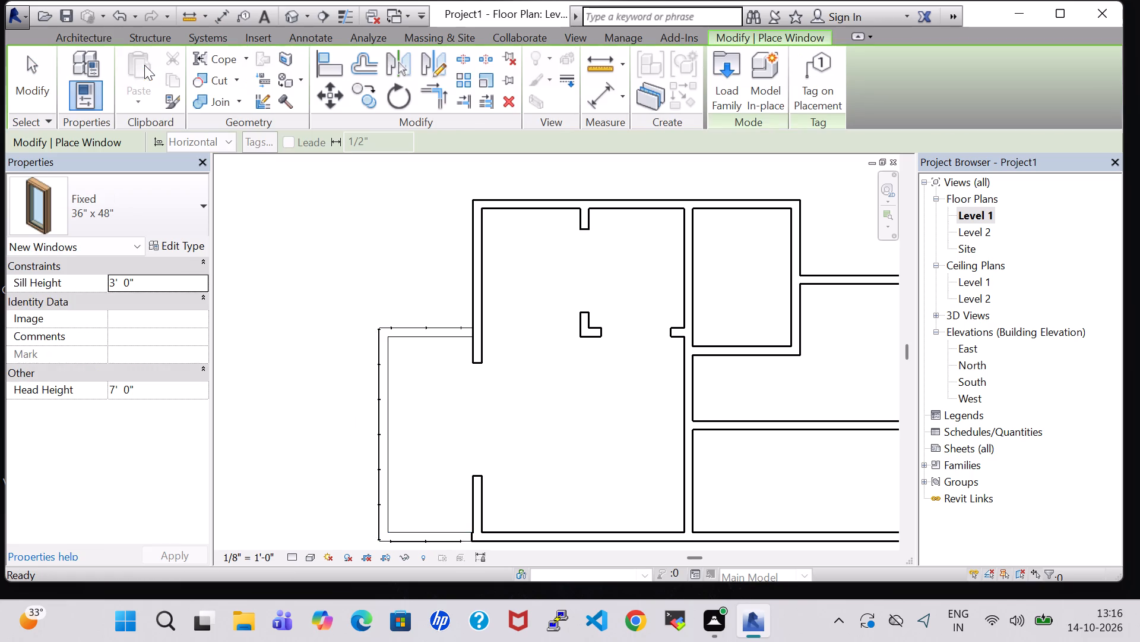
pyautogui.click(78, 42)
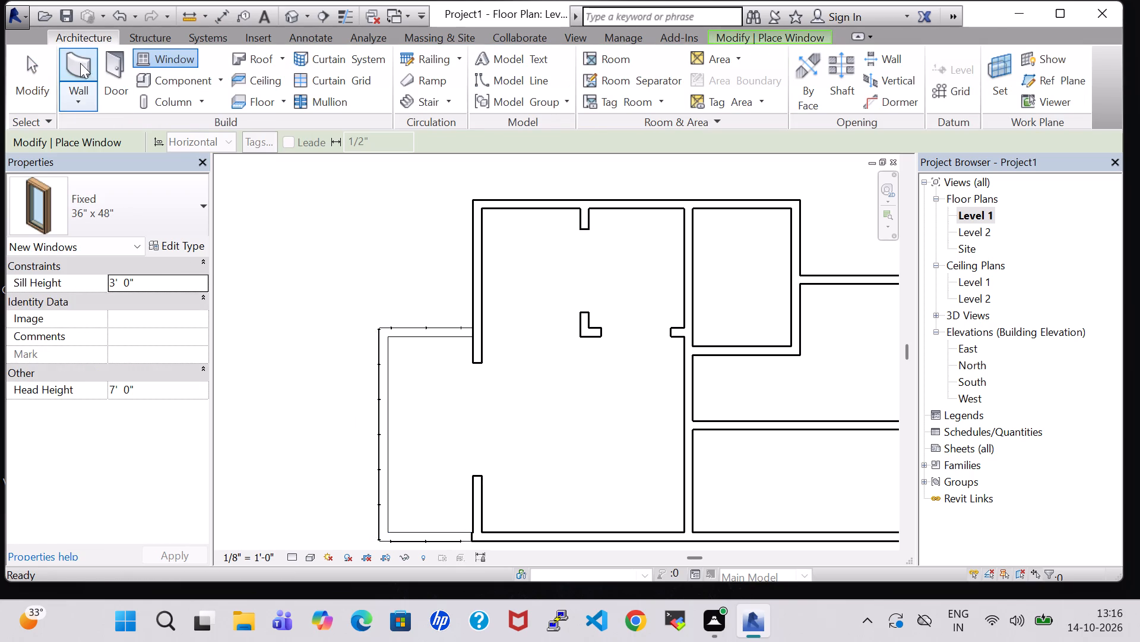
pyautogui.click(80, 63)
pyautogui.scroll(2, 625, 309)
pyautogui.click(572, 314)
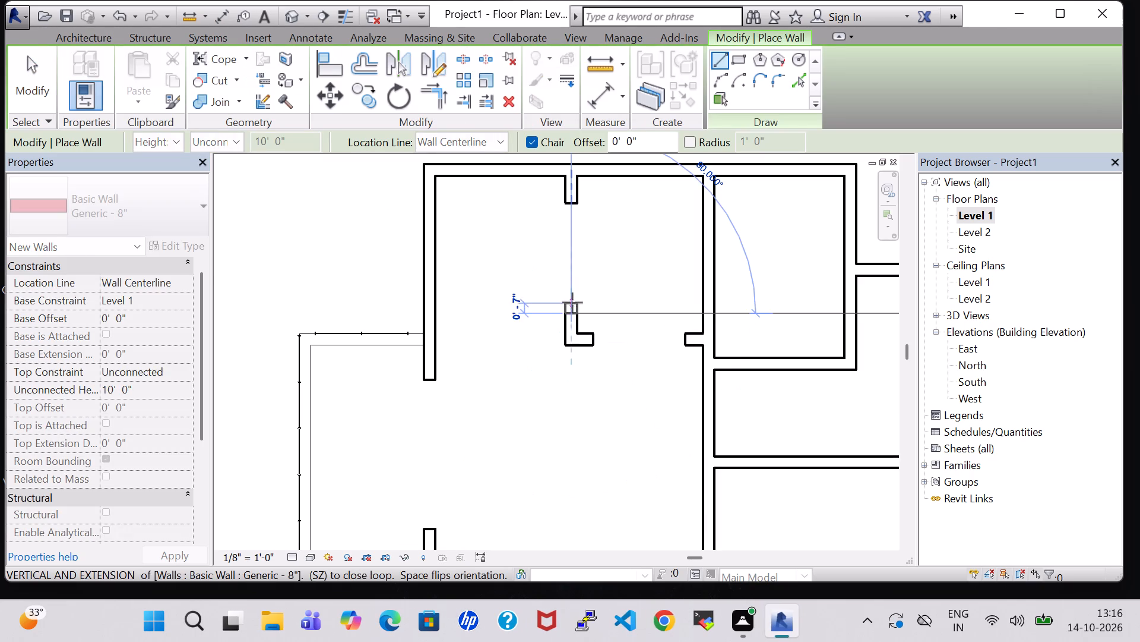
pyautogui.click(572, 297)
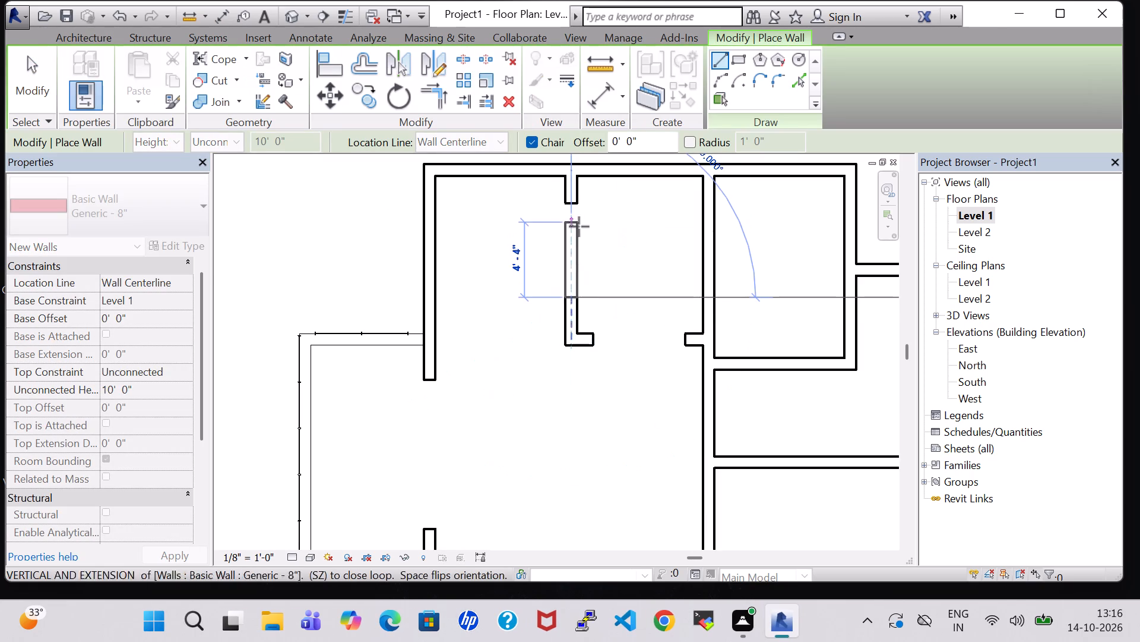
pyautogui.press('Escape')
pyautogui.click(576, 203)
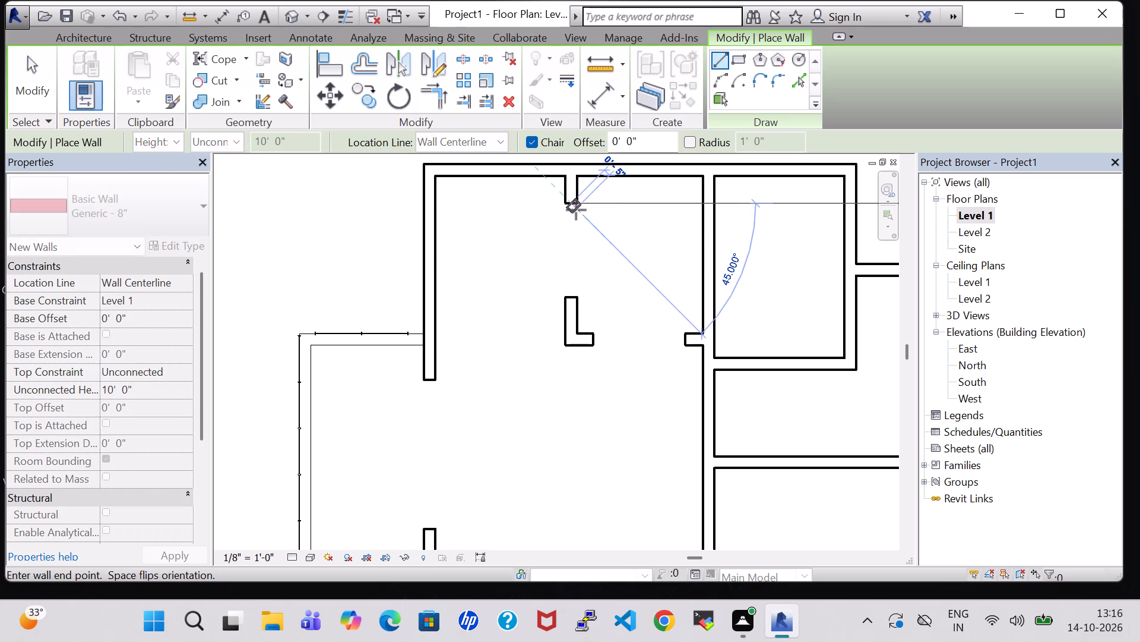
pyautogui.click(571, 222)
pyautogui.press('Escape')
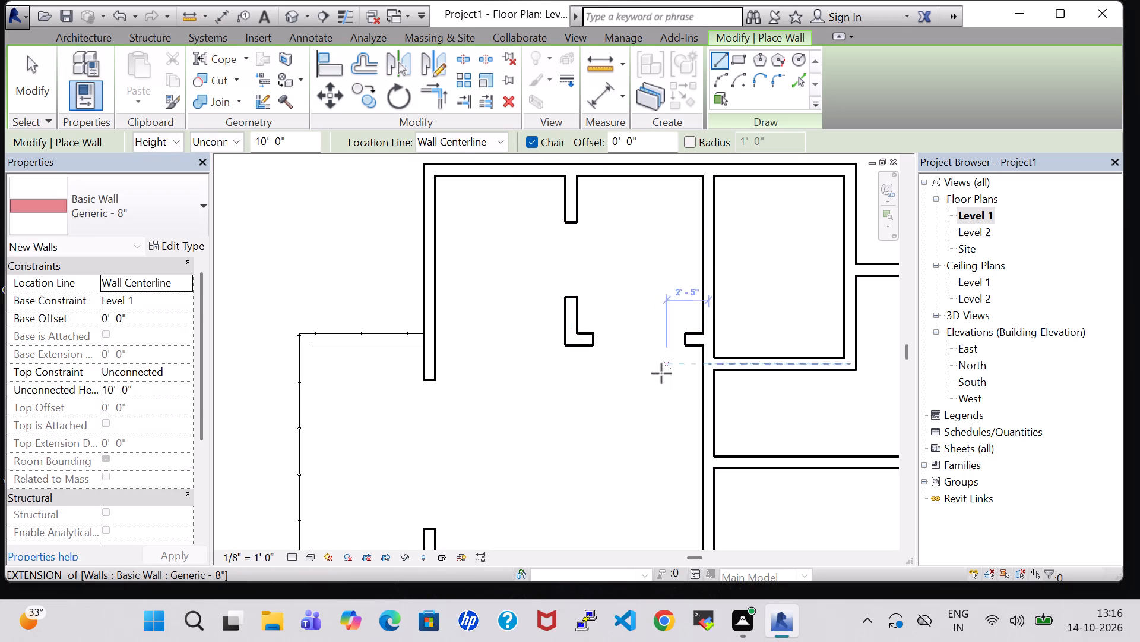
# Extend the short leg of the L-shaped partition slightly east with a Generic - 8" wall.
pyautogui.click(588, 338)
pyautogui.click(606, 338)
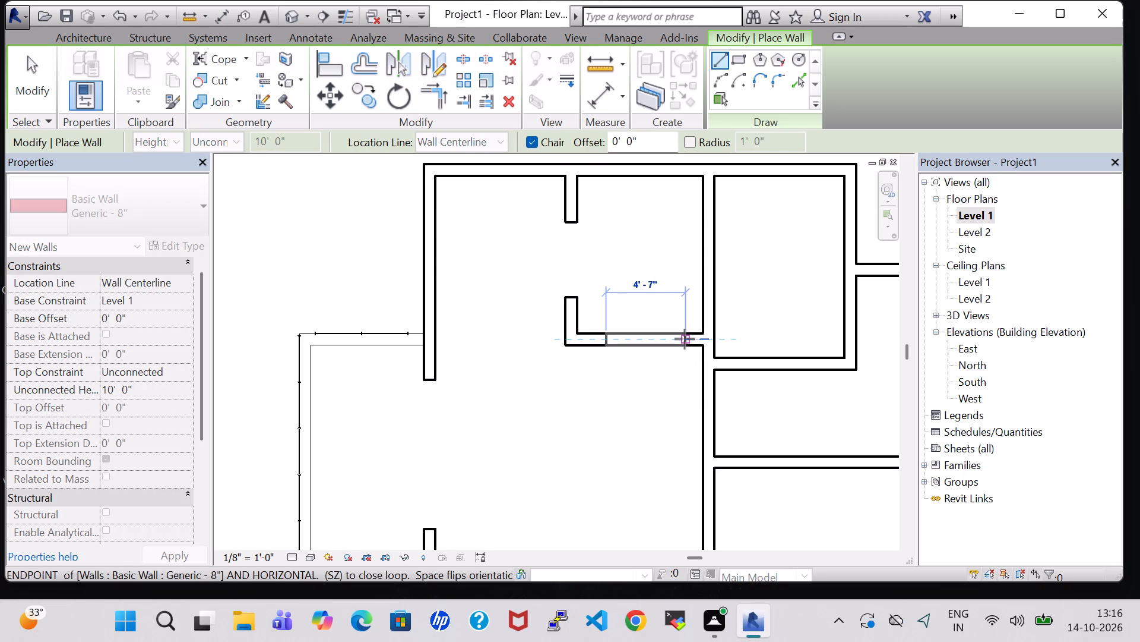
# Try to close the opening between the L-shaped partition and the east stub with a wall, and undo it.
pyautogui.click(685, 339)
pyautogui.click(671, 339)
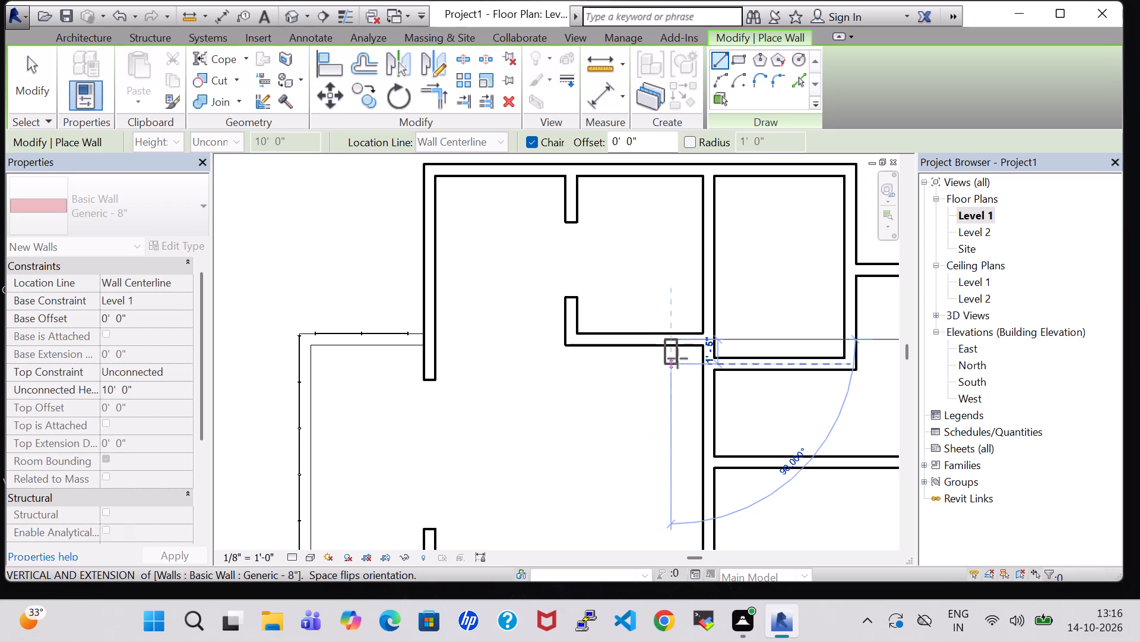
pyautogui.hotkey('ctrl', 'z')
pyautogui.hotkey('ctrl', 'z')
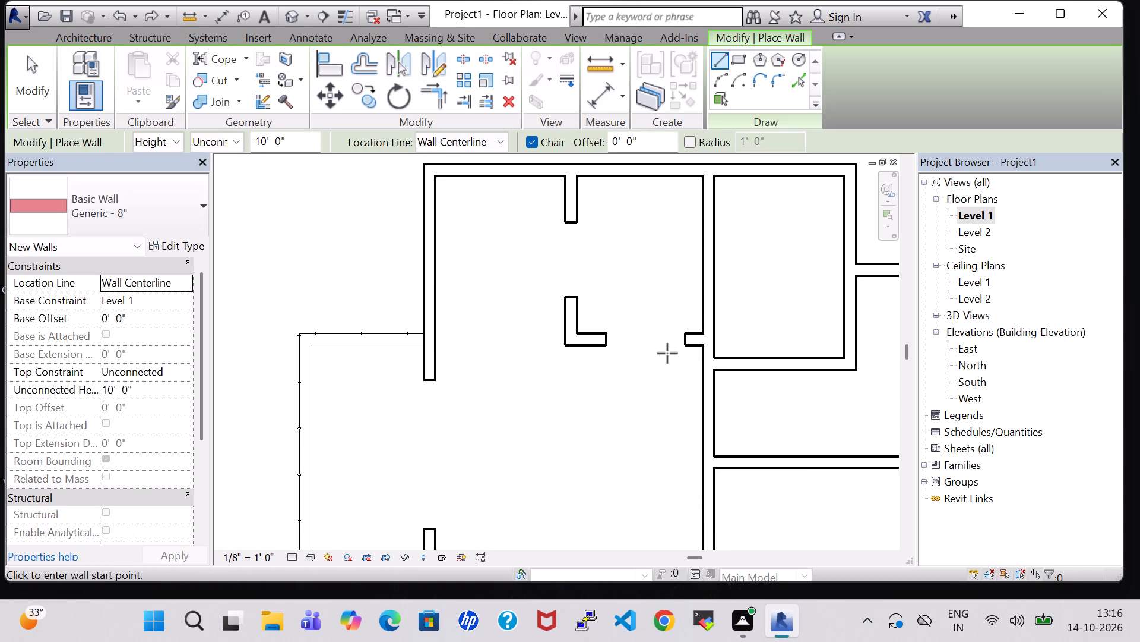
# Extend the east stub west toward the L-shaped partition, ending about 2' 3" from the adjoining partition's centreline.
pyautogui.click(692, 335)
pyautogui.click(669, 341)
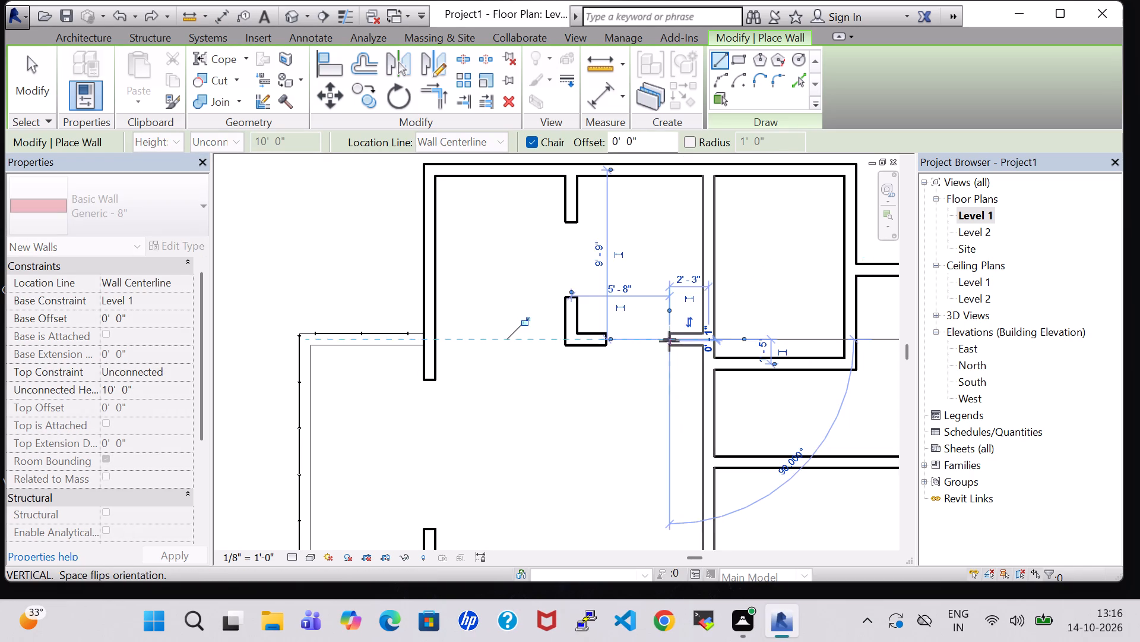
pyautogui.press('Escape')
pyautogui.press('Escape')
# Place a Single-Flush 36" x 84" door in the south wall of the north-east room, about 2' 4" from its east wall.
pyautogui.scroll(-3, 645, 410)
pyautogui.moveTo(645, 410); pyautogui.dragTo(626, 401, button='middle')
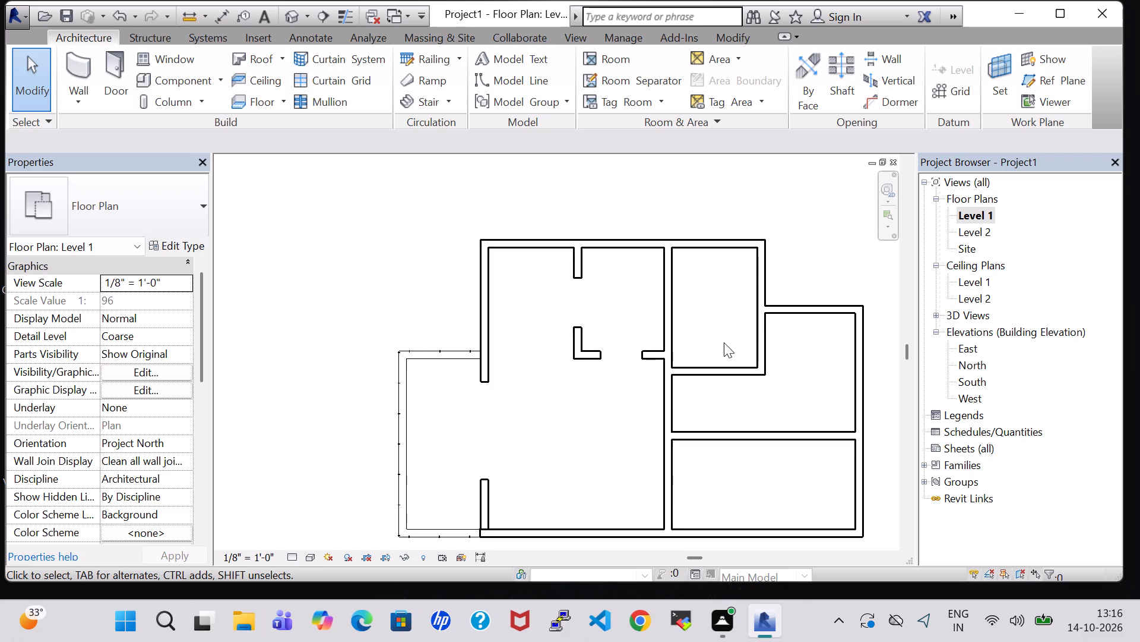
pyautogui.scroll(-1, 724, 342)
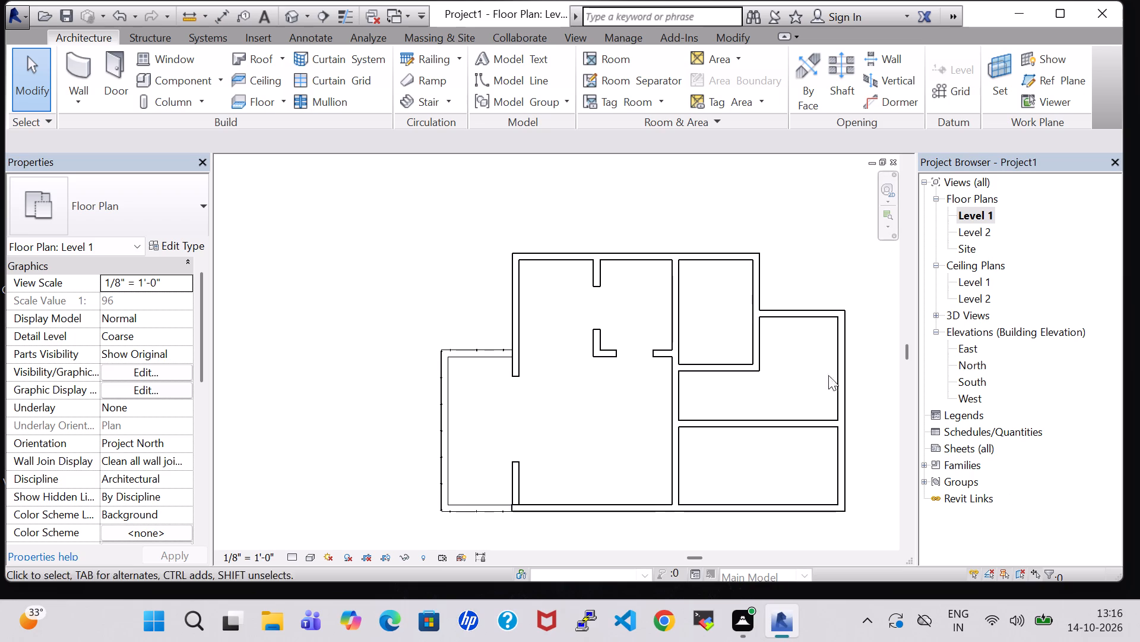
pyautogui.click(178, 78)
pyautogui.click(100, 40)
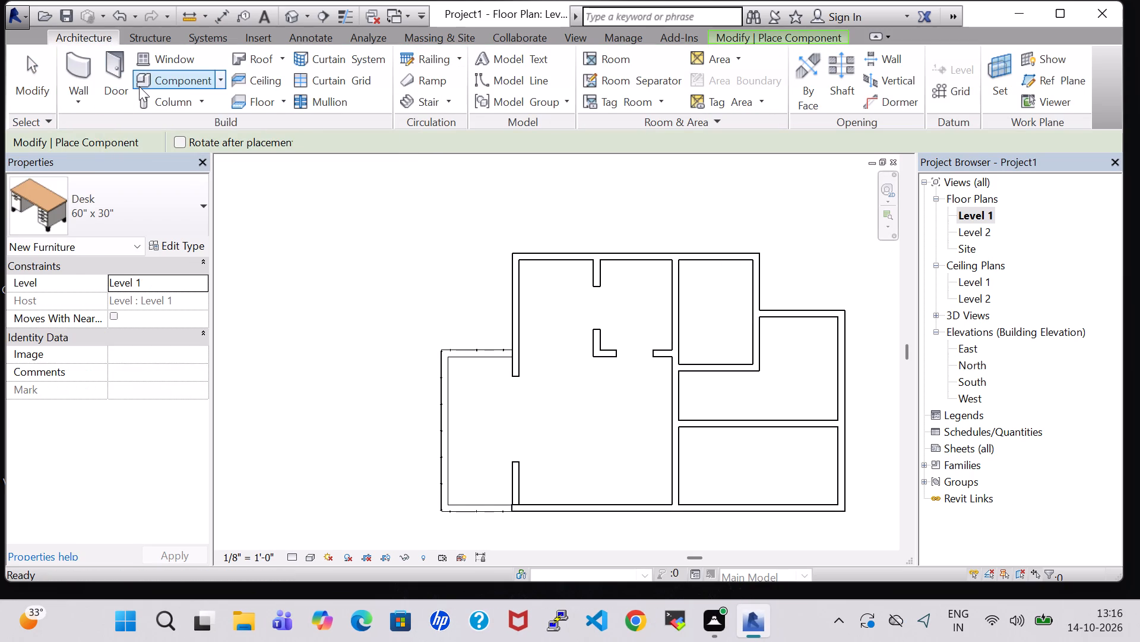
pyautogui.click(106, 67)
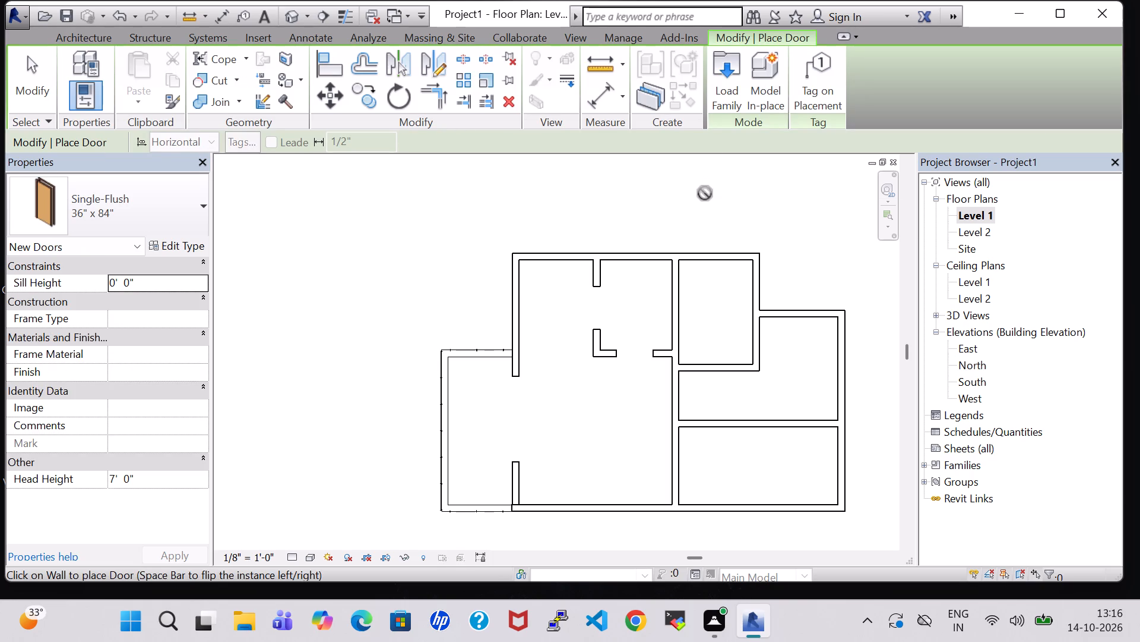
pyautogui.click(733, 359)
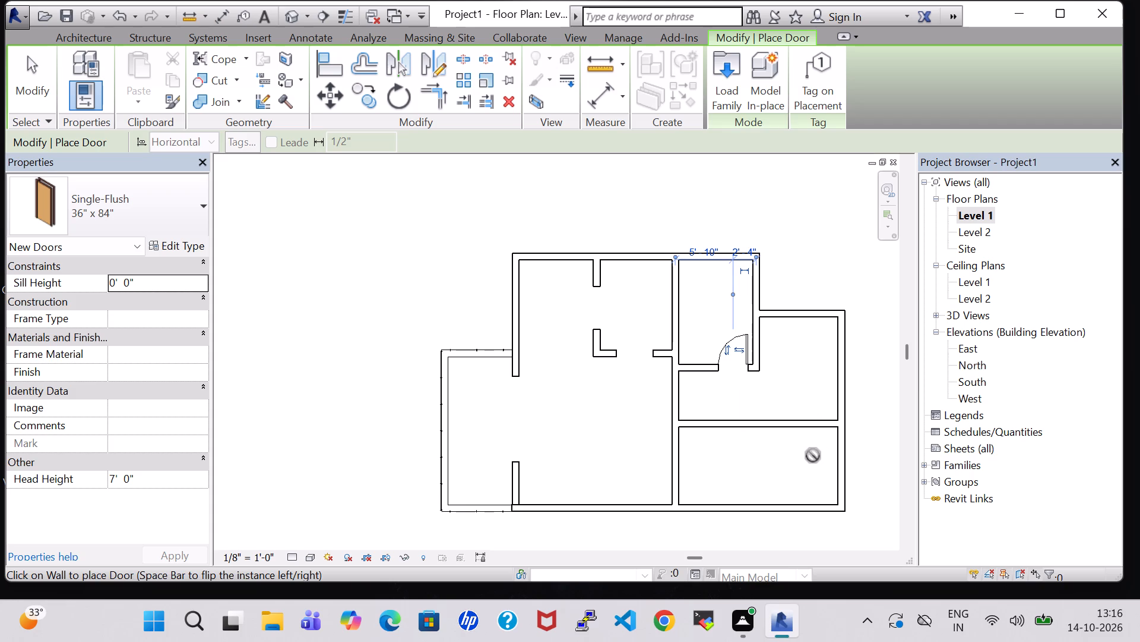
pyautogui.press('Escape')
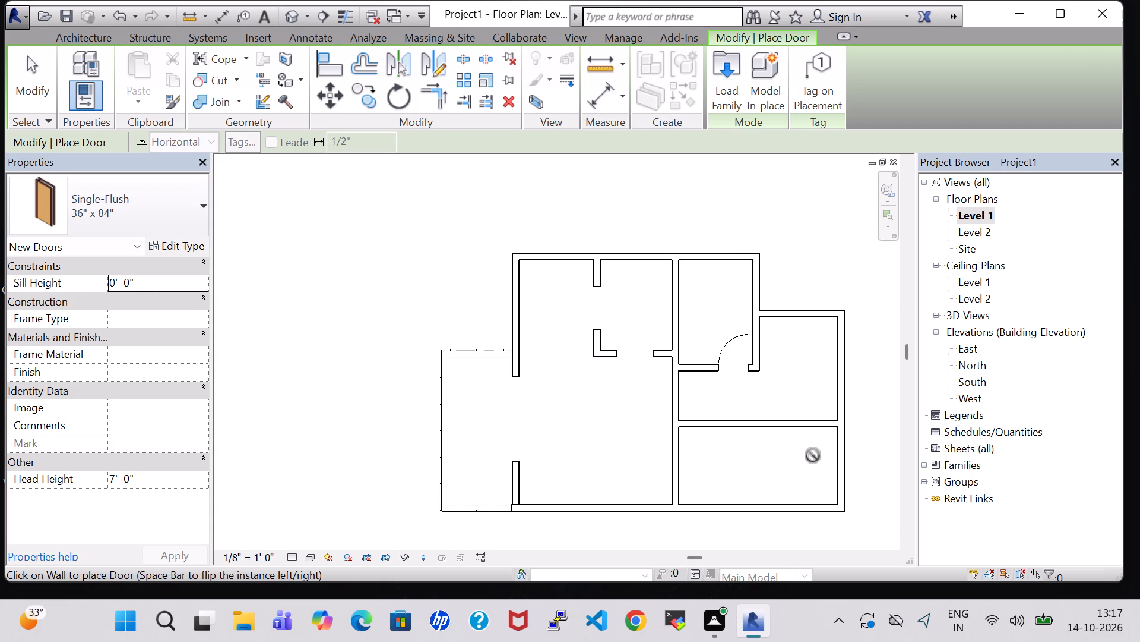
pyautogui.press('Escape')
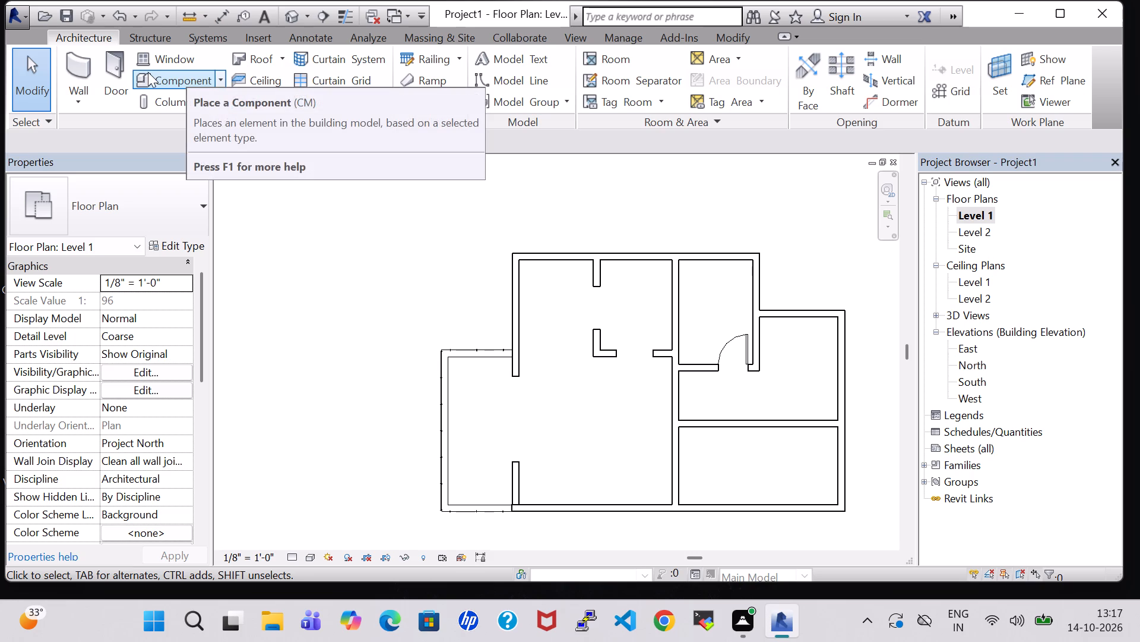
# Load the 60" x 80" type of the Door-Exterior-Double-Full Glass-Wood_Clad family from the Residential doors library.
pyautogui.click(115, 72)
pyautogui.click(743, 81)
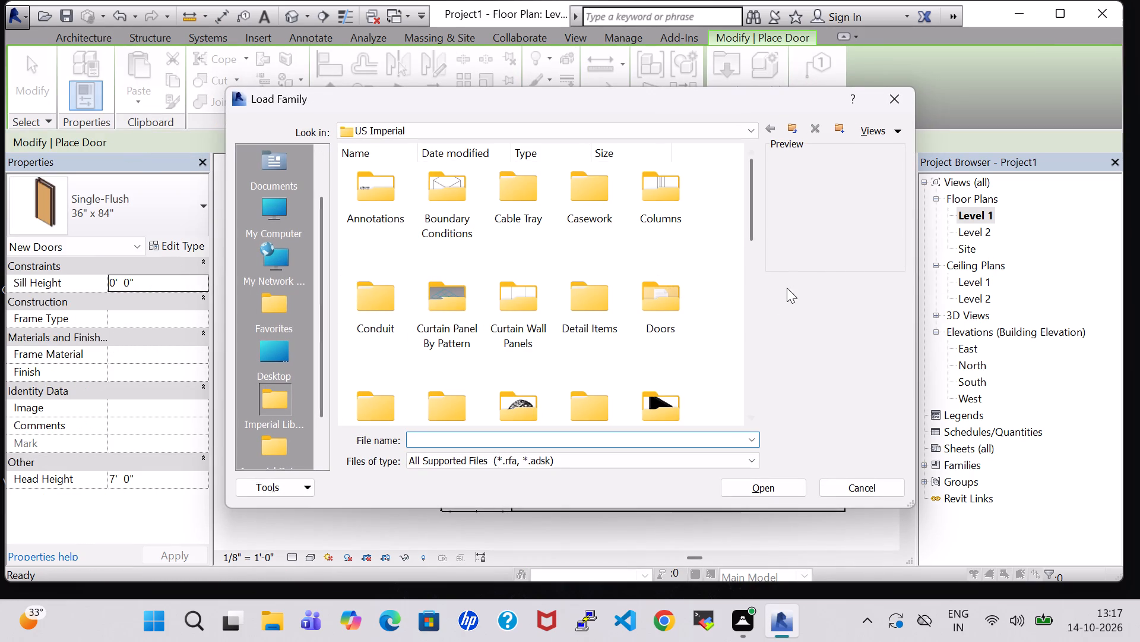
pyautogui.doubleClick(687, 293)
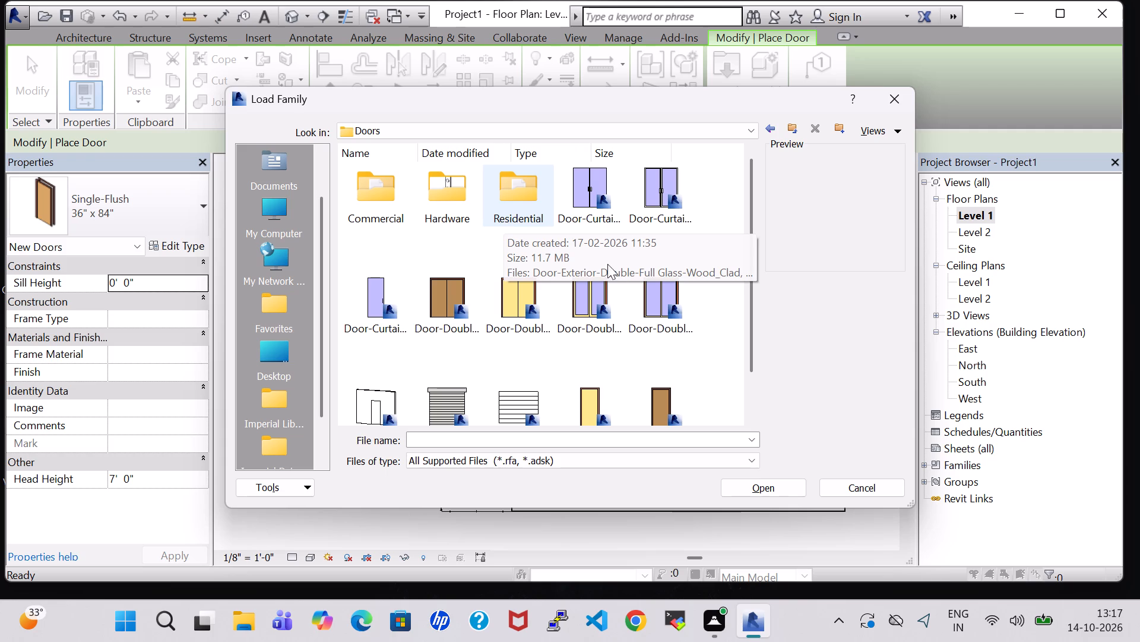
pyautogui.doubleClick(539, 195)
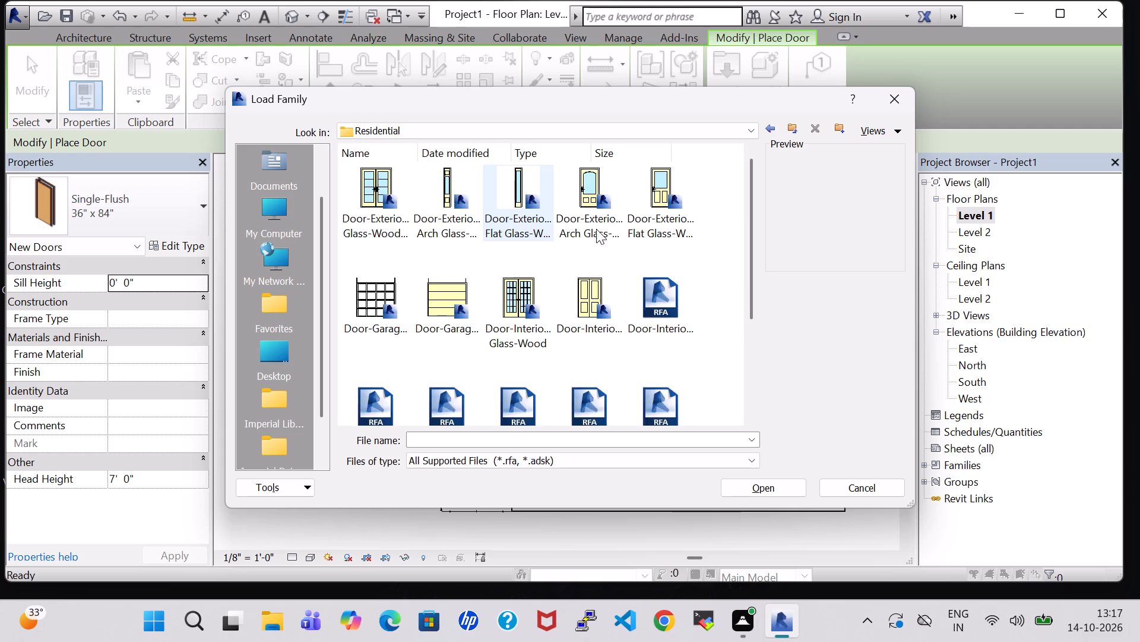
pyautogui.click(394, 212)
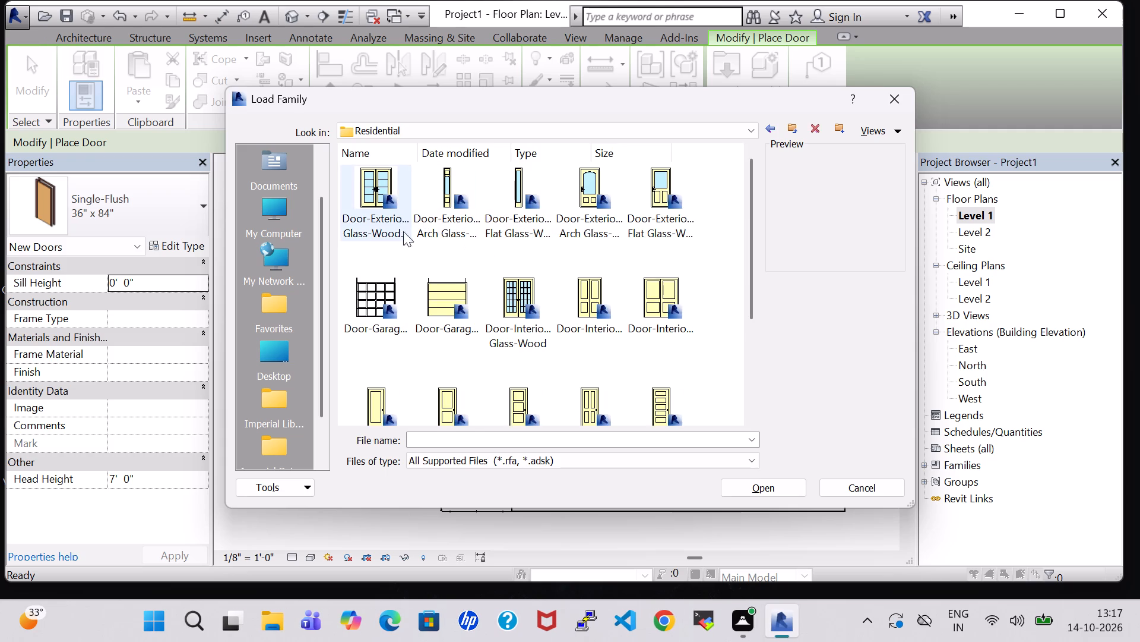
pyautogui.click(789, 487)
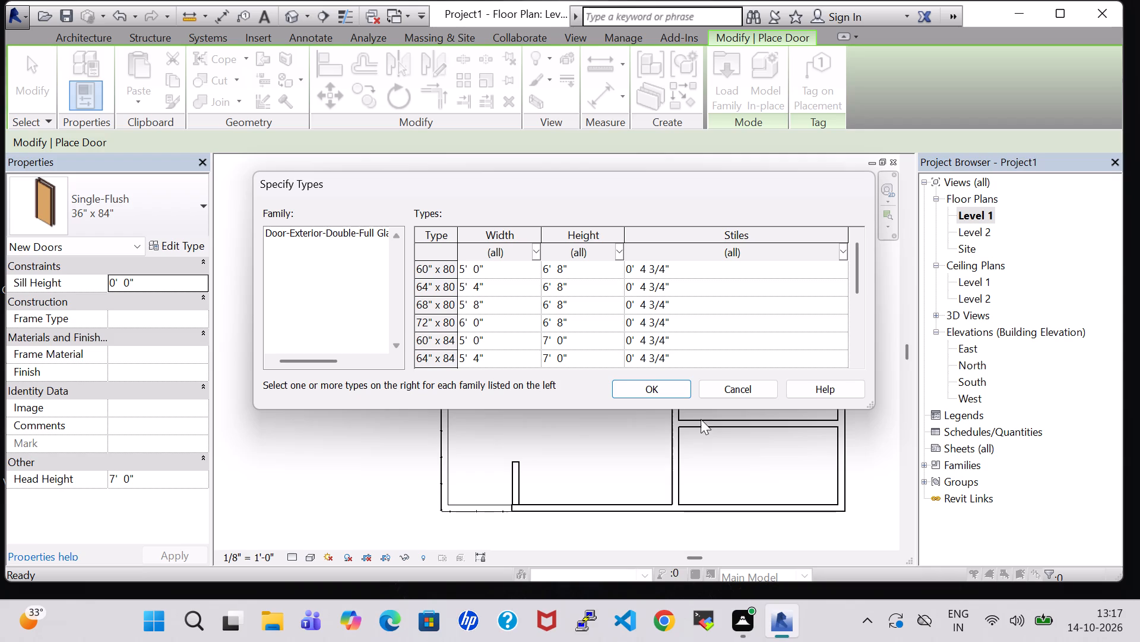
pyautogui.click(638, 265)
pyautogui.click(659, 392)
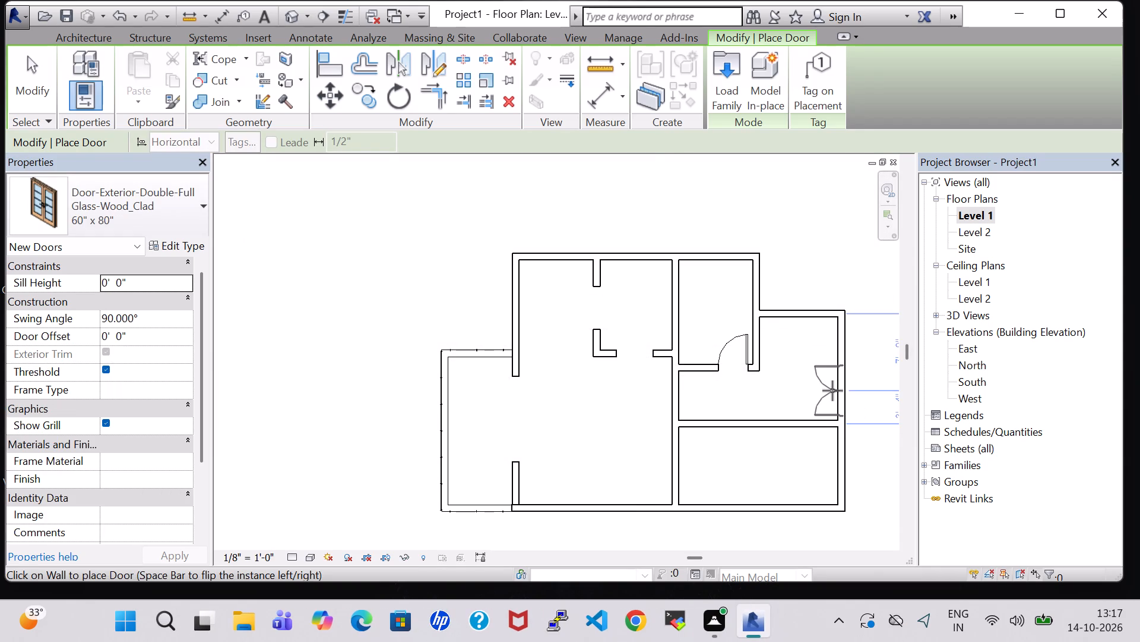
# Place the 60" x 80" double glass door in the east exterior wall, about 3' 4" north of the southern room's partition.
pyautogui.click(832, 391)
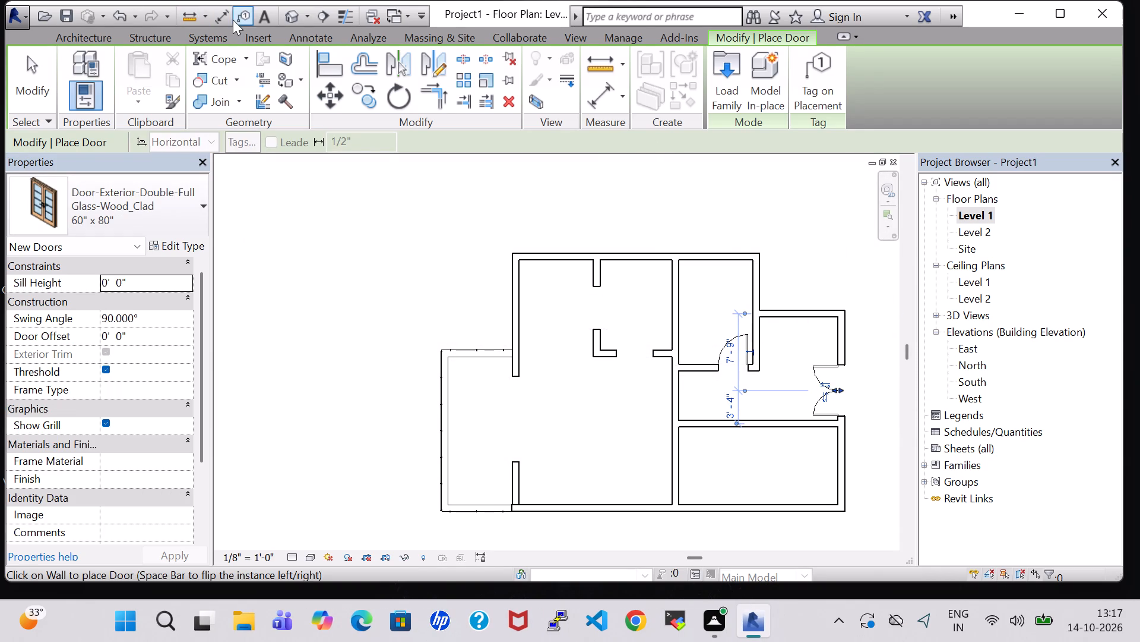
# Examine the new double door and the surrounding rooms from several angles in the 3D view.
pyautogui.click(286, 23)
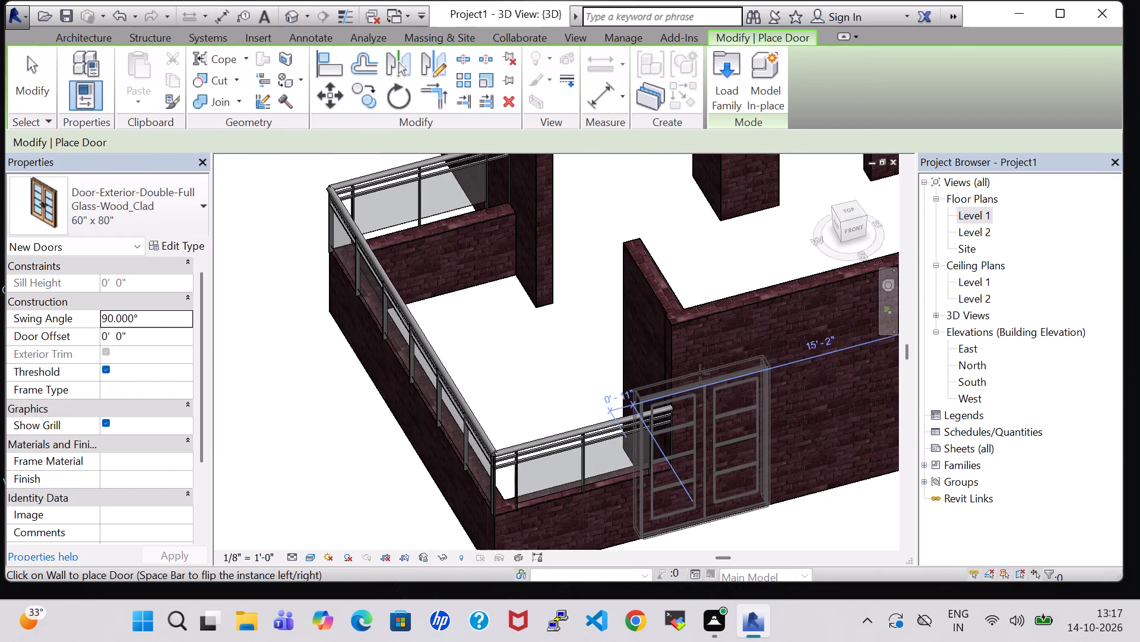
pyautogui.press('Escape')
pyautogui.scroll(-1, 679, 366)
pyautogui.keyDown('shift'); pyautogui.moveTo(616, 348); pyautogui.dragTo(613, 348, button='middle'); pyautogui.keyUp('shift')
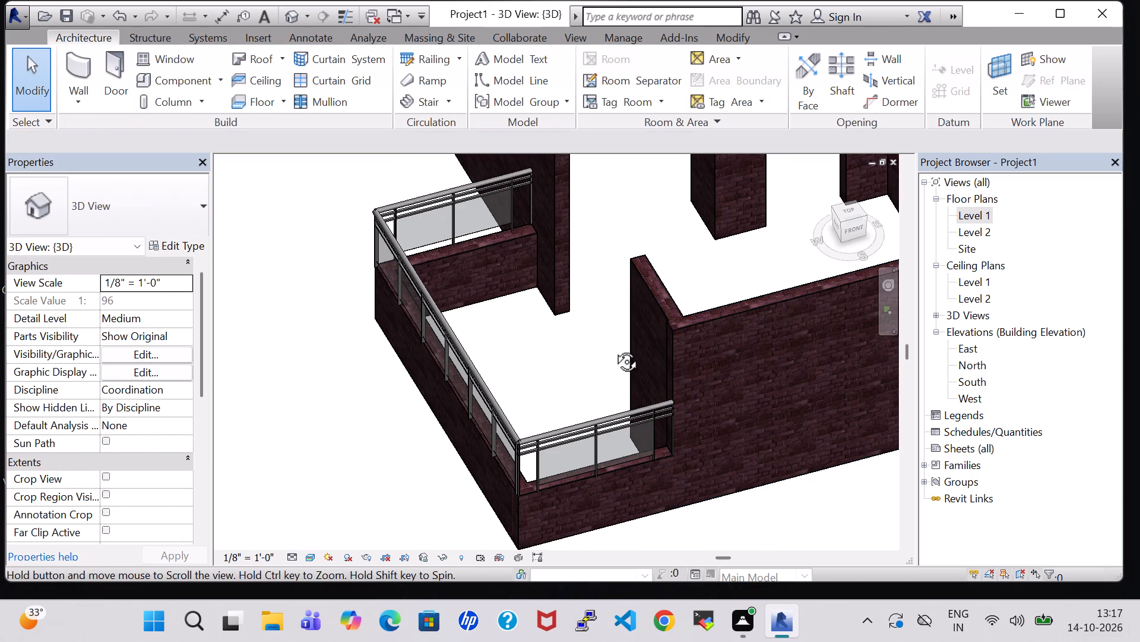
pyautogui.keyDown('shift'); pyautogui.moveTo(613, 348); pyautogui.dragTo(357, 279, button='middle'); pyautogui.keyUp('shift')
pyautogui.moveTo(681, 408); pyautogui.dragTo(704, 357, button='middle')
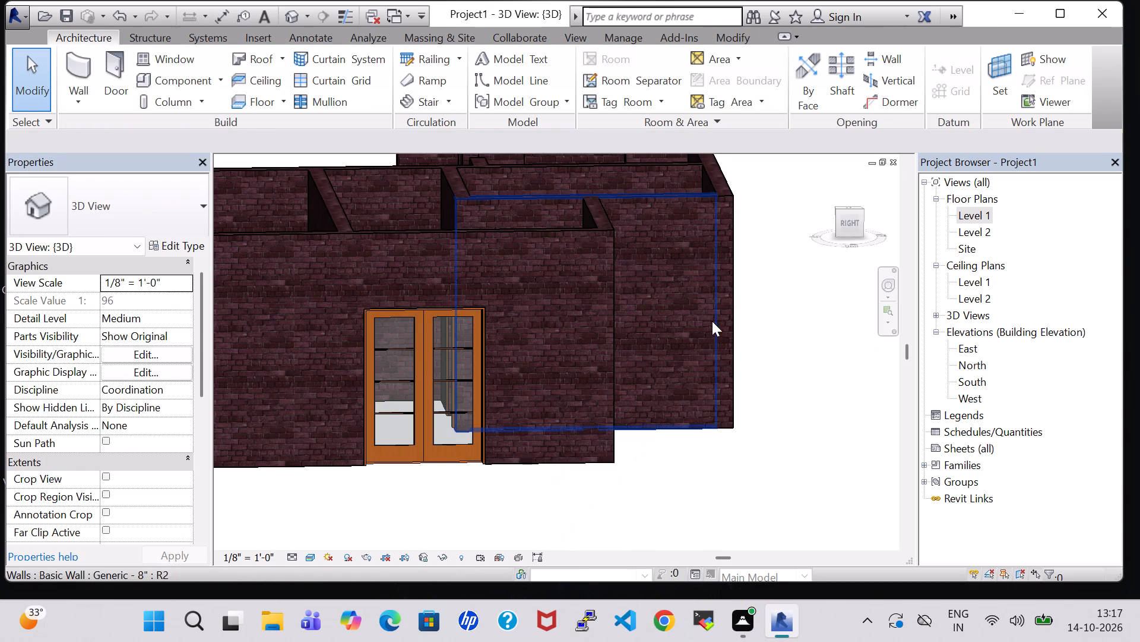
pyautogui.keyDown('shift'); pyautogui.moveTo(748, 330); pyautogui.dragTo(748, 423, button='middle'); pyautogui.keyUp('shift')
pyautogui.moveTo(748, 423); pyautogui.dragTo(739, 314, button='middle')
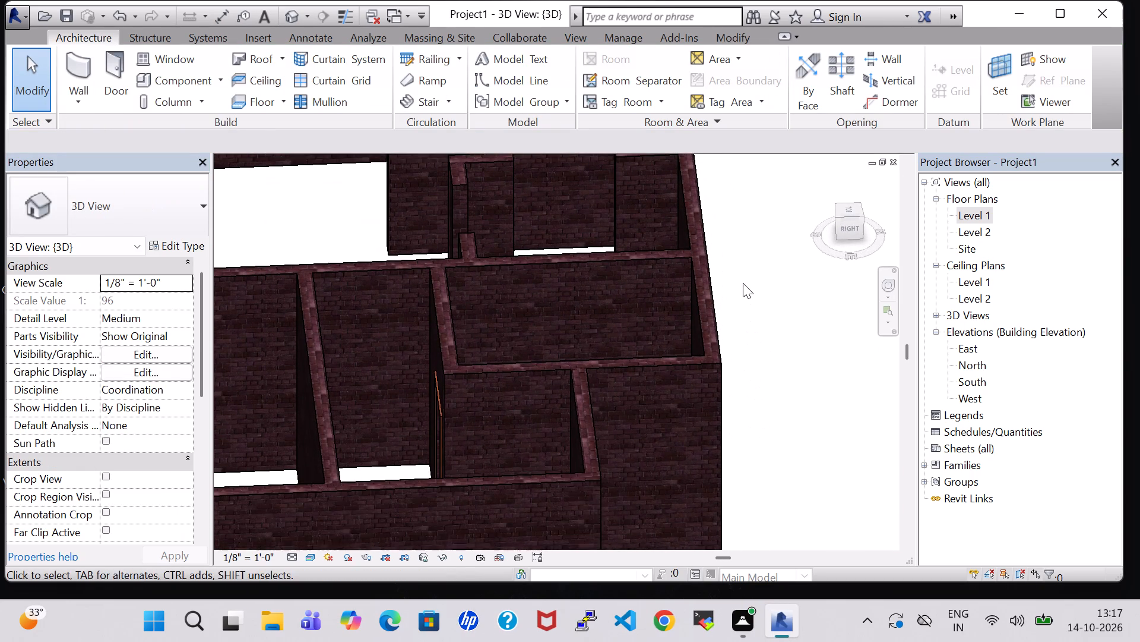
# On Level 1, split the central north-south wall where it meets the north-east room's south wall and the southern room's north partition.
pyautogui.keyDown('shift'); pyautogui.moveTo(743, 283); pyautogui.dragTo(743, 311, button='middle'); pyautogui.keyUp('shift')
pyautogui.doubleClick(978, 210)
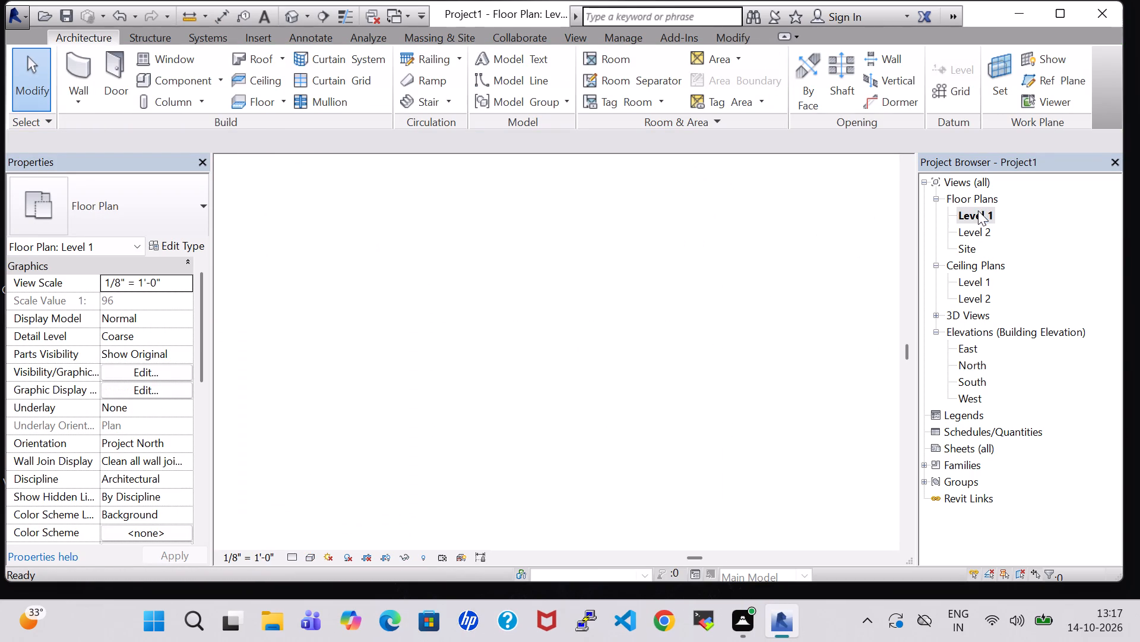
pyautogui.scroll(-2, 750, 276)
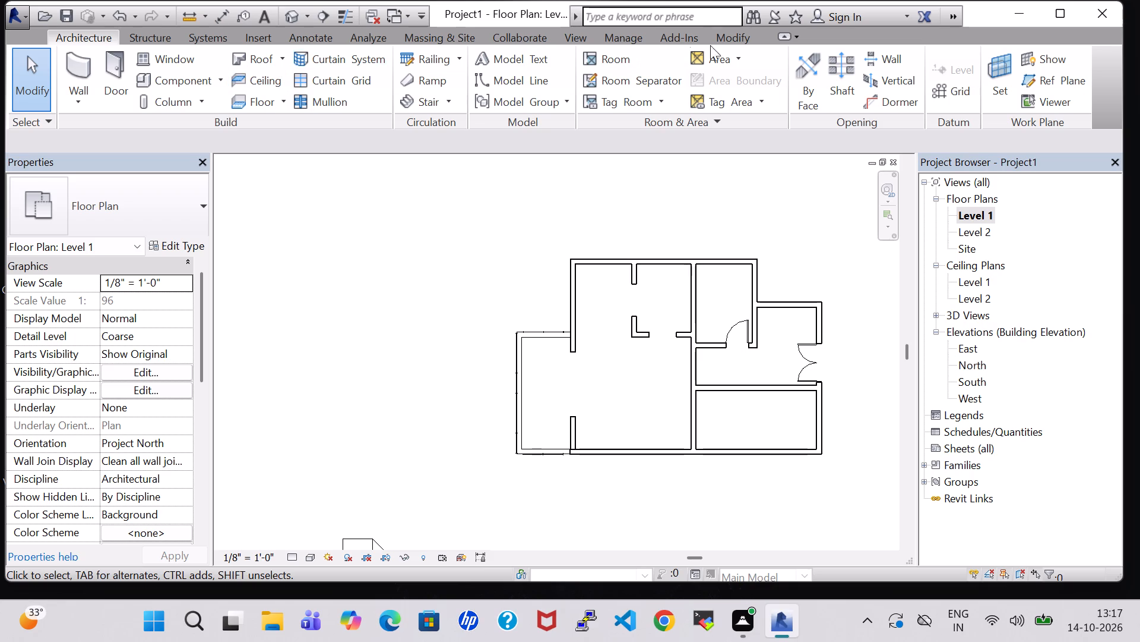
pyautogui.click(736, 41)
pyautogui.scroll(2, 669, 464)
pyautogui.scroll(3, 666, 345)
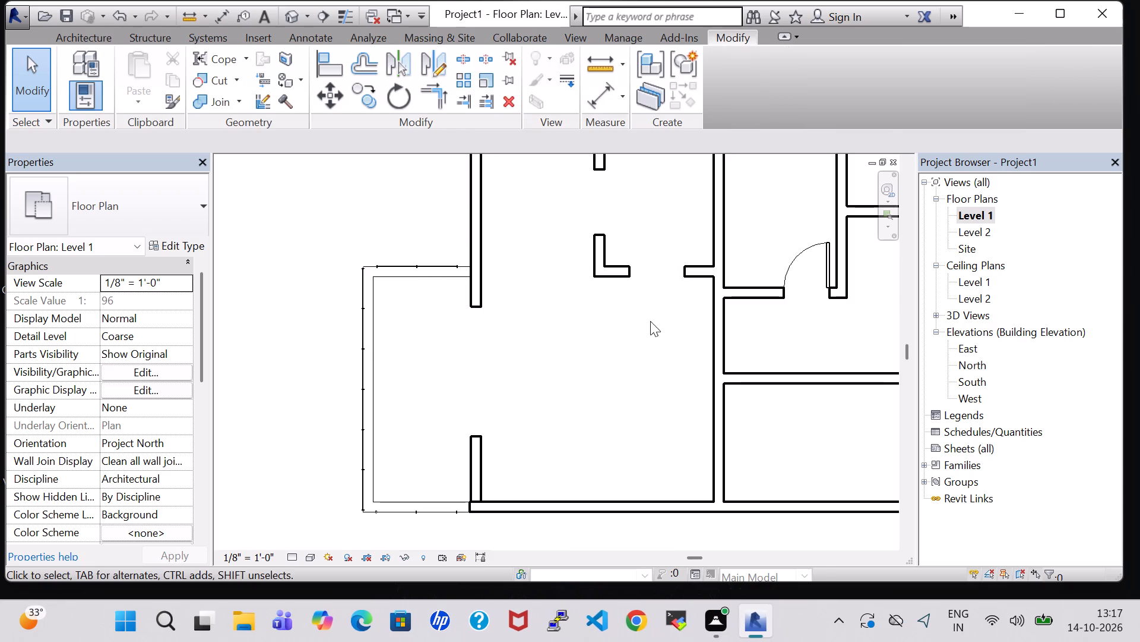
pyautogui.click(467, 55)
pyautogui.scroll(3, 650, 473)
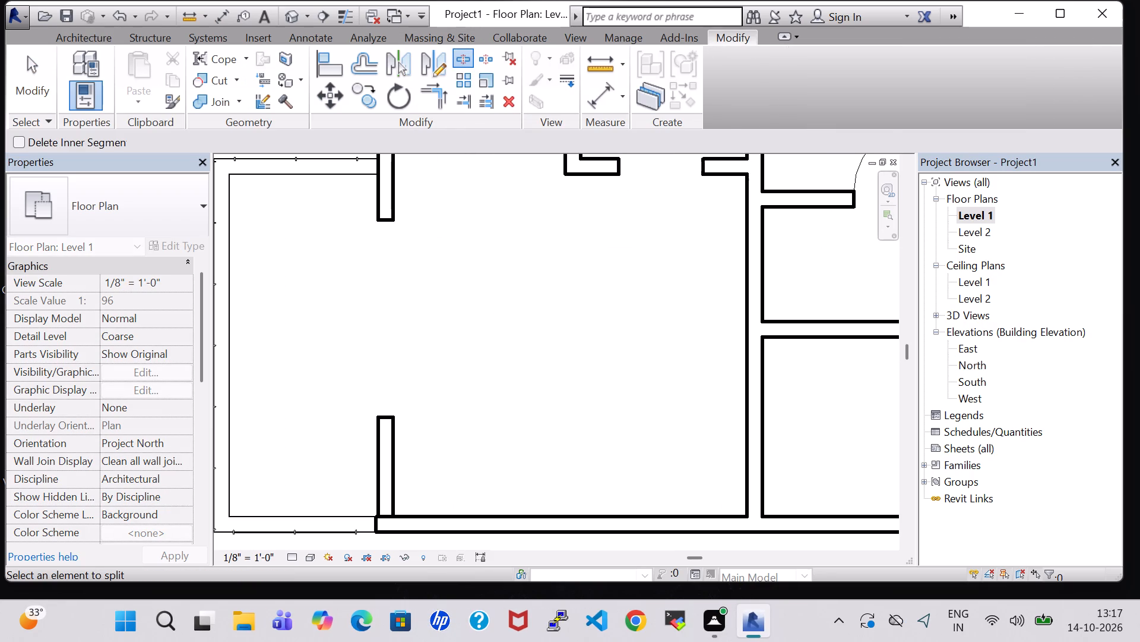
pyautogui.click(756, 321)
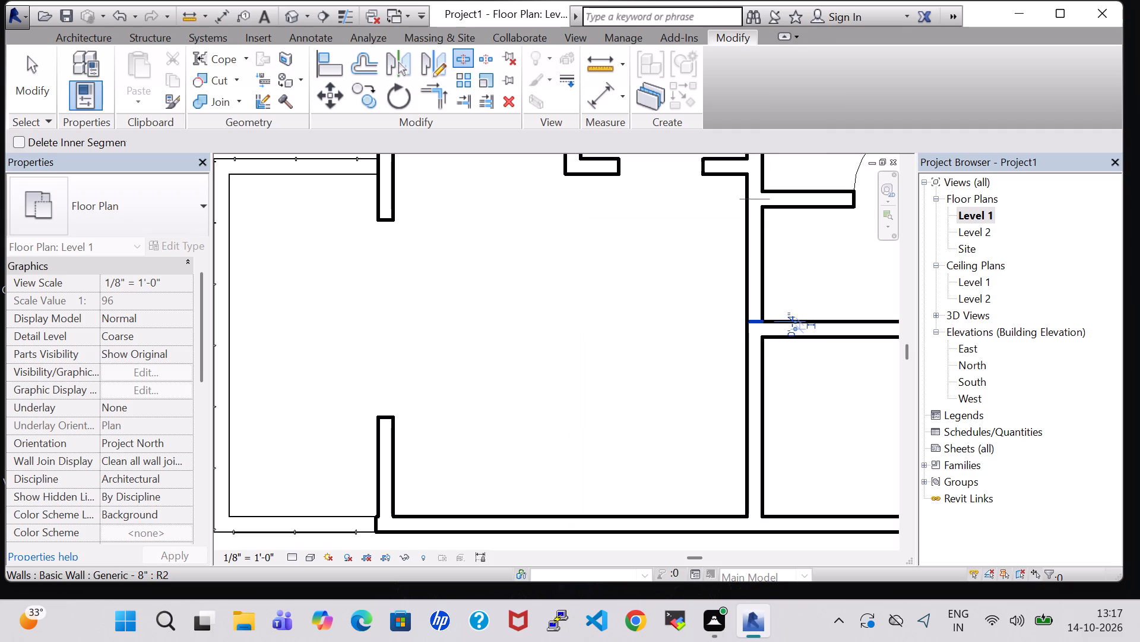
pyautogui.click(755, 207)
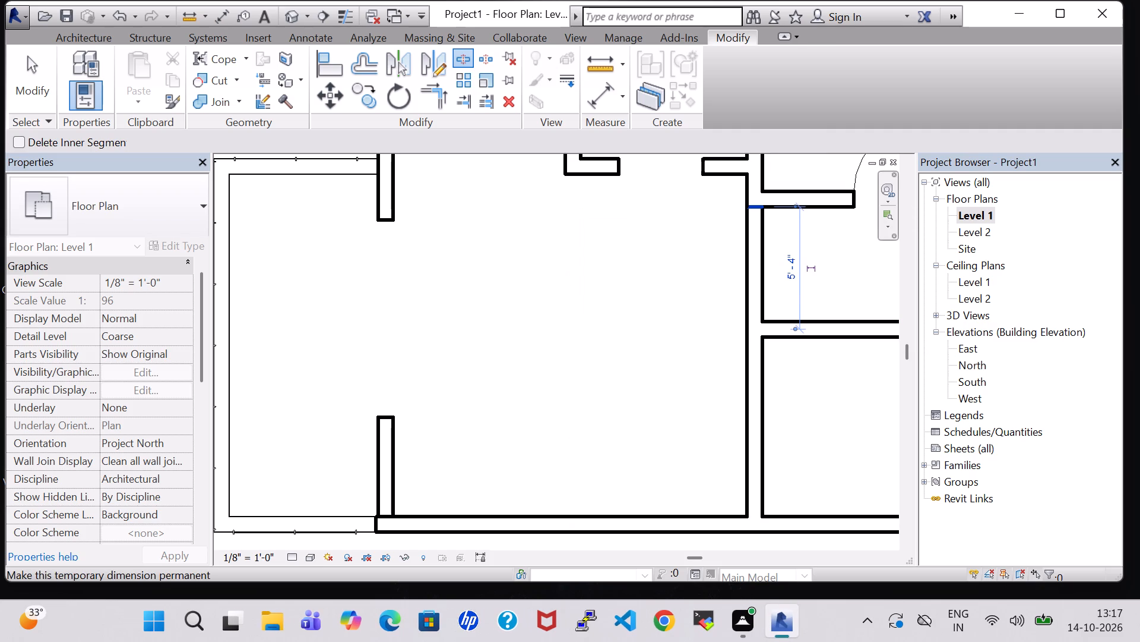
pyautogui.press('Escape')
pyautogui.press('Escape')
# Delete the split-off wall segment between the north-east and southern rooms to open the passage to the main room.
pyautogui.click(748, 272)
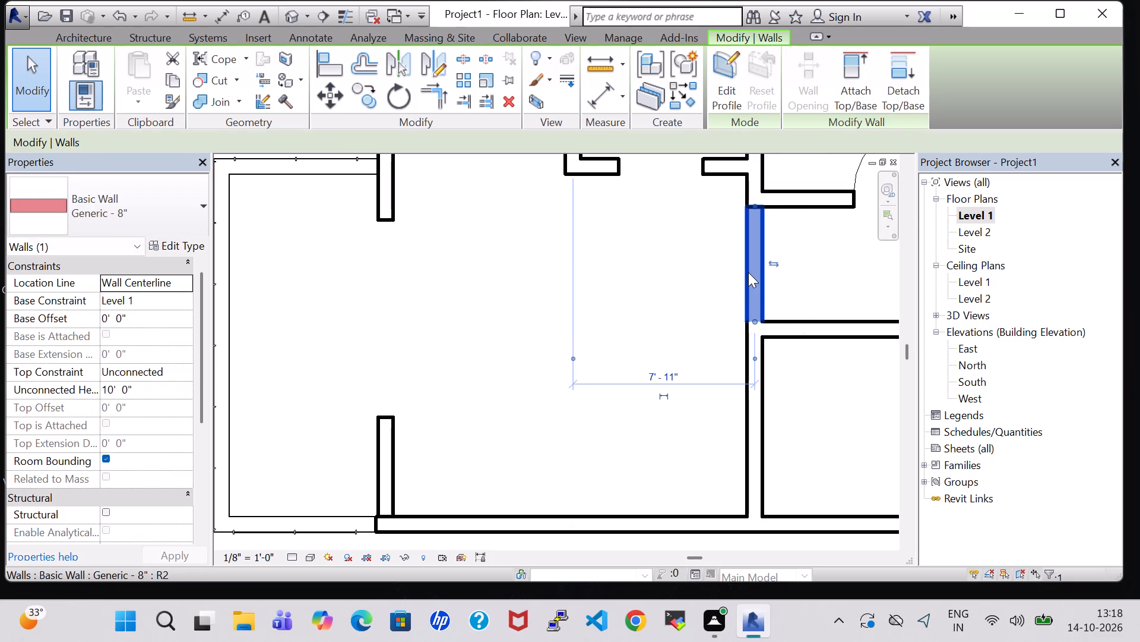
pyautogui.press('Delete')
pyautogui.scroll(-6, 748, 272)
pyautogui.moveTo(735, 285); pyautogui.dragTo(609, 354, button='middle')
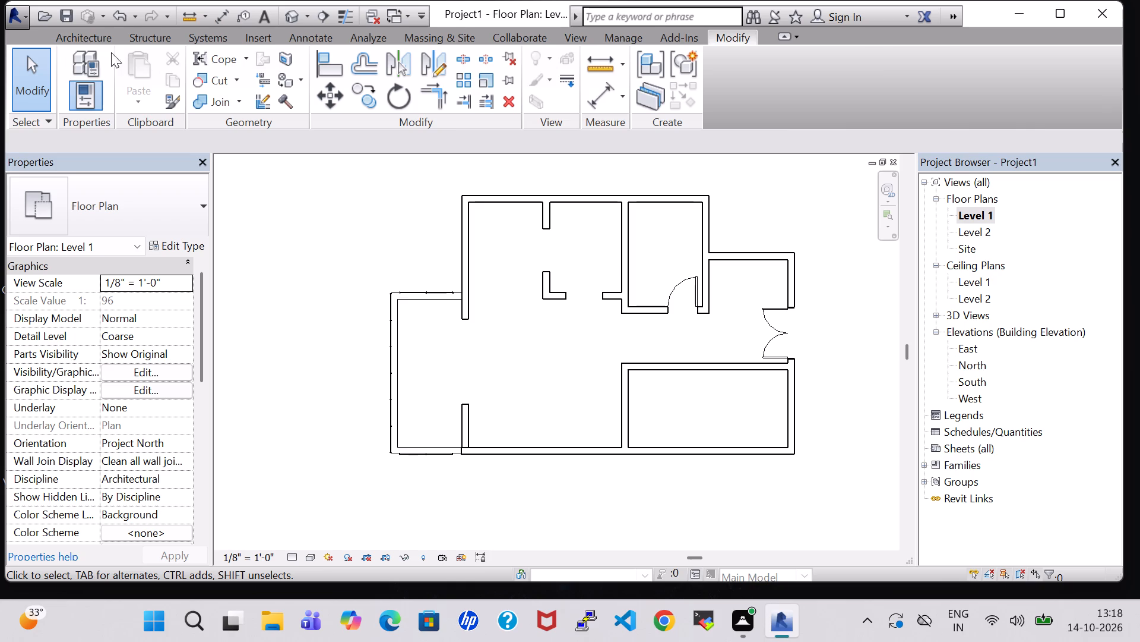
# Load the 30" x 80" type of the Door-Exterior-Single-Entry-Half Flat Glass-Wood_Clad family from the Residential doors library.
pyautogui.click(94, 35)
pyautogui.click(123, 67)
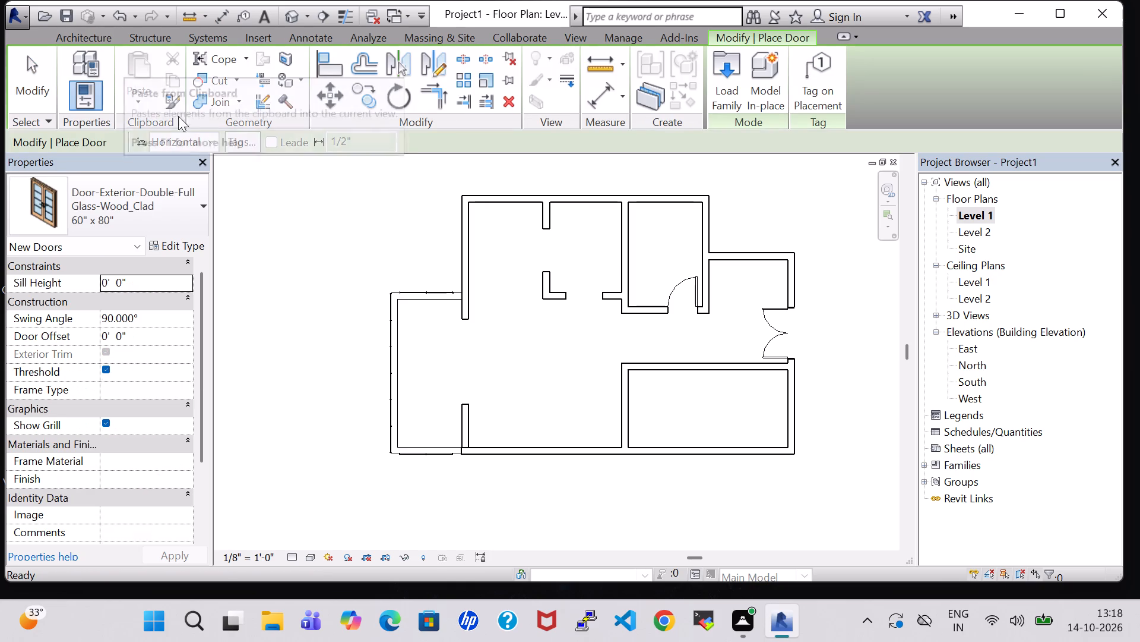
pyautogui.click(733, 95)
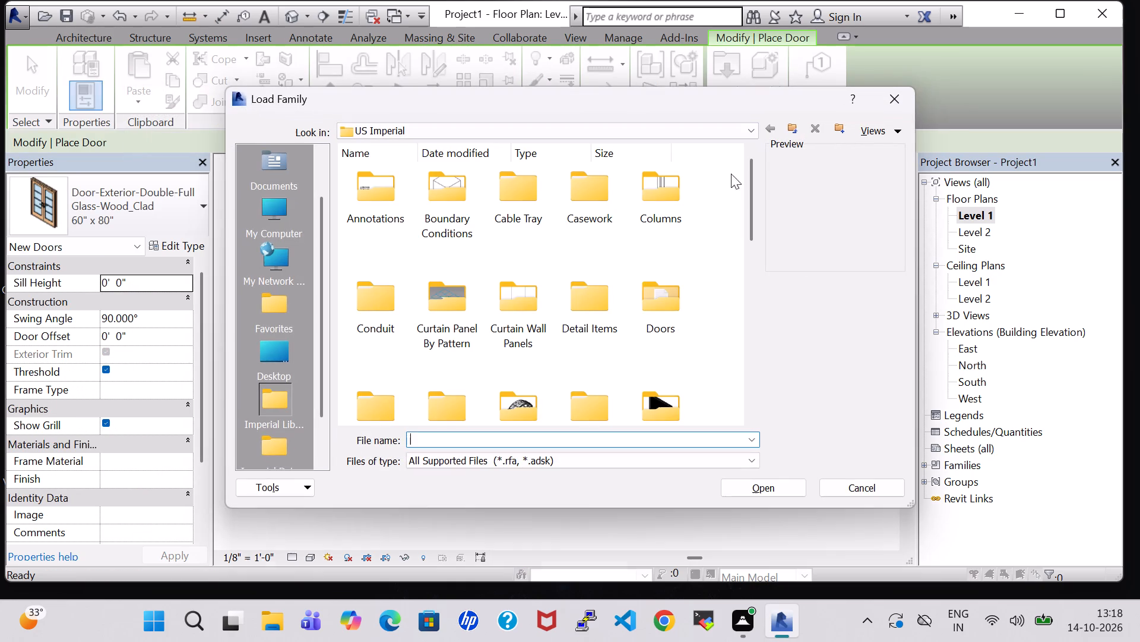
pyautogui.doubleClick(673, 308)
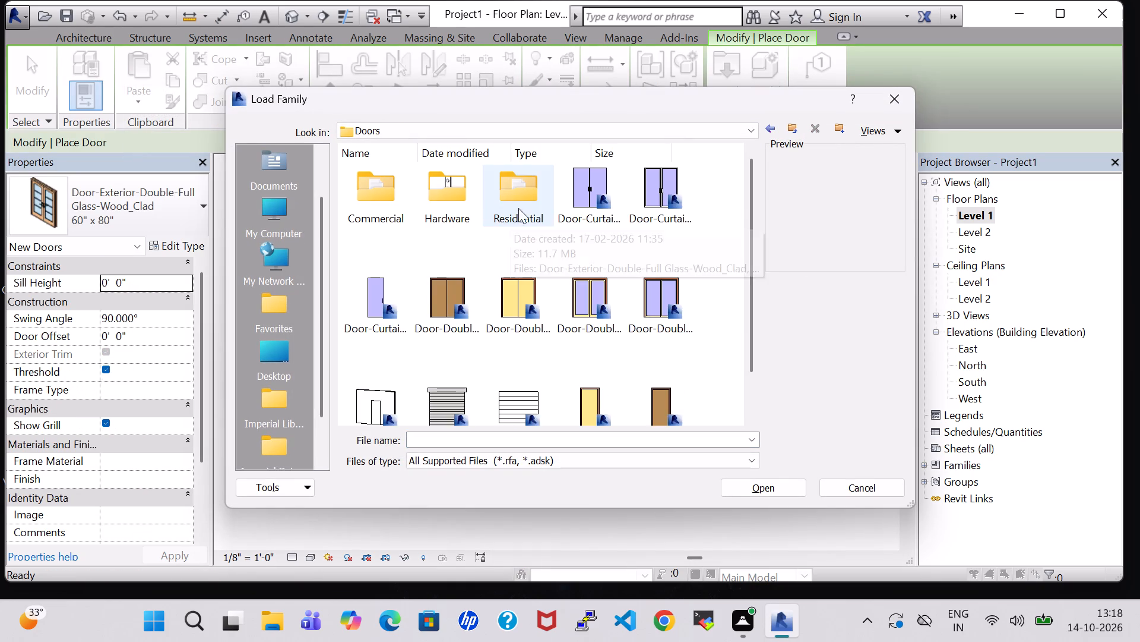
pyautogui.doubleClick(520, 206)
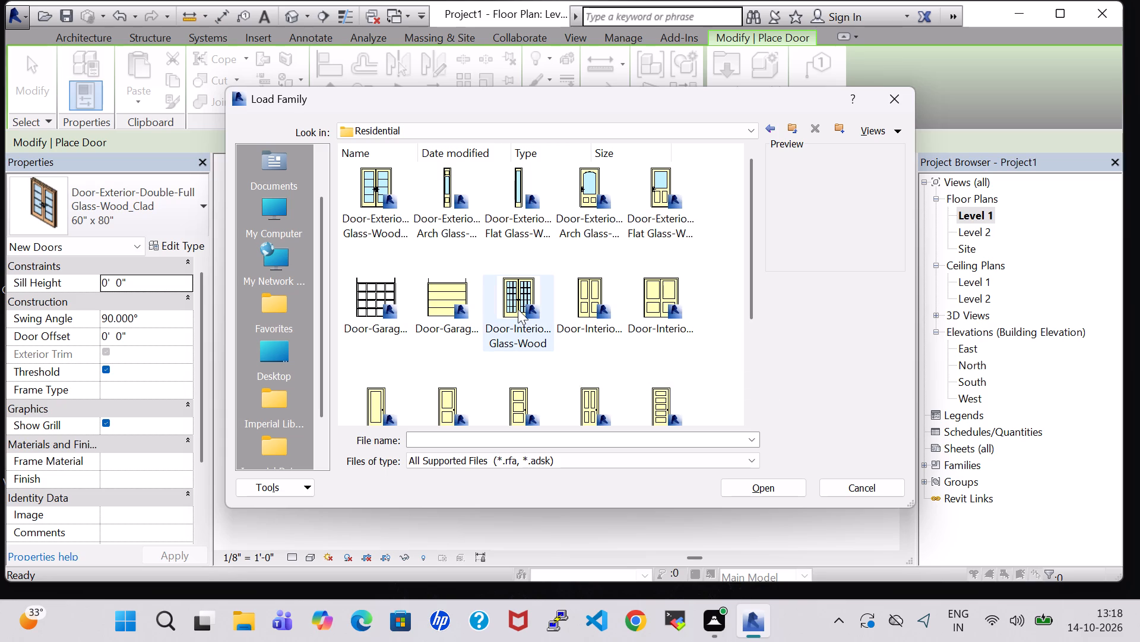
pyautogui.click(651, 199)
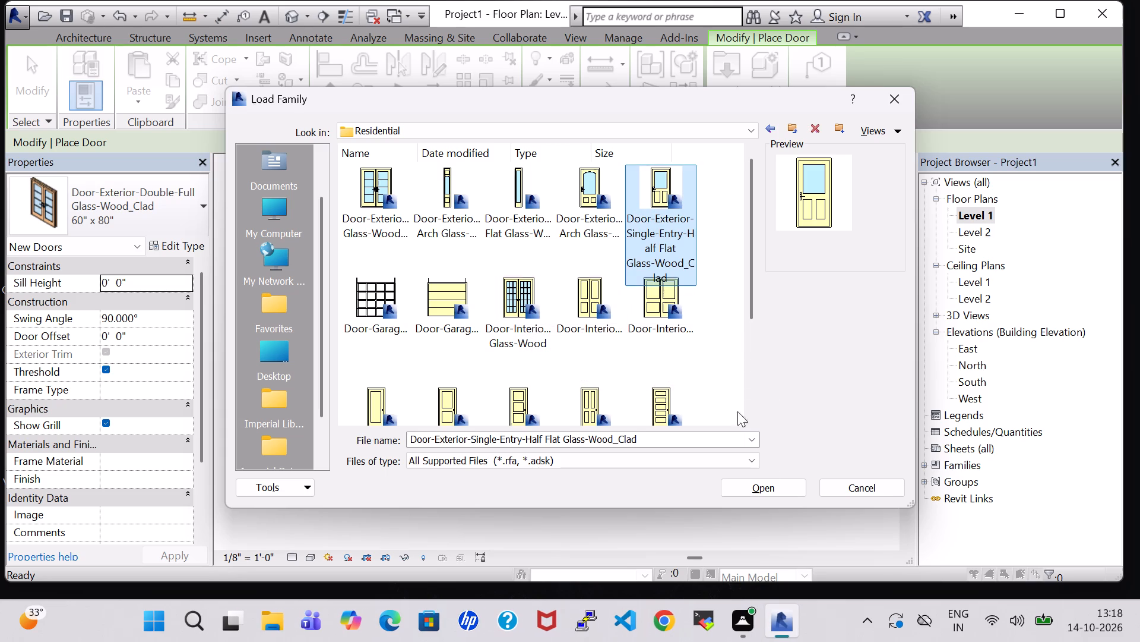
pyautogui.click(765, 499)
pyautogui.click(765, 490)
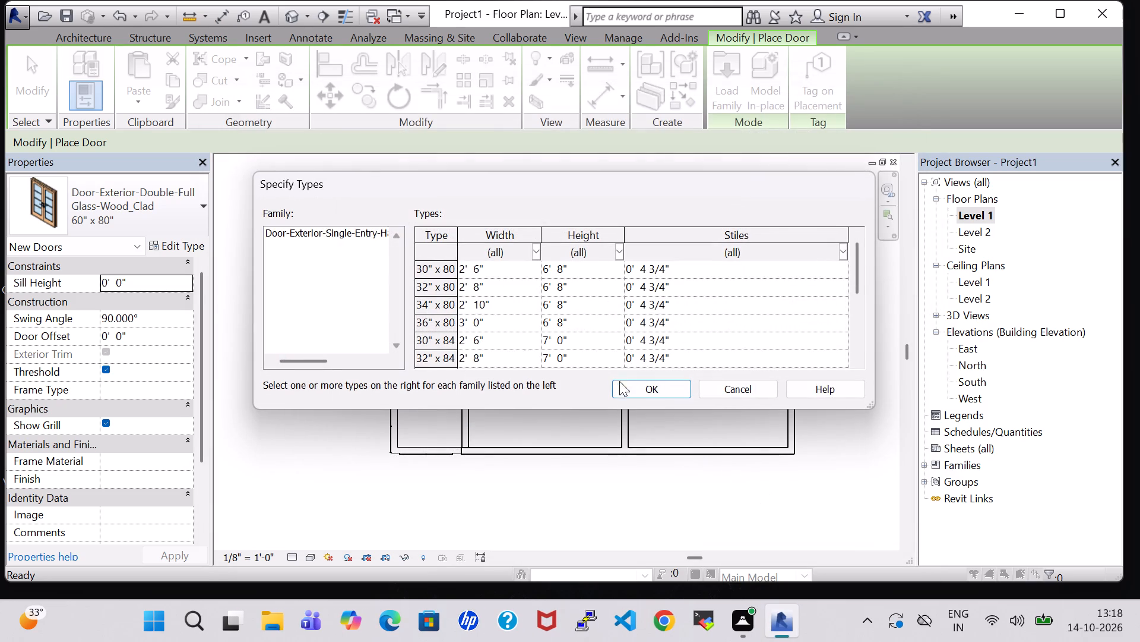
pyautogui.click(658, 266)
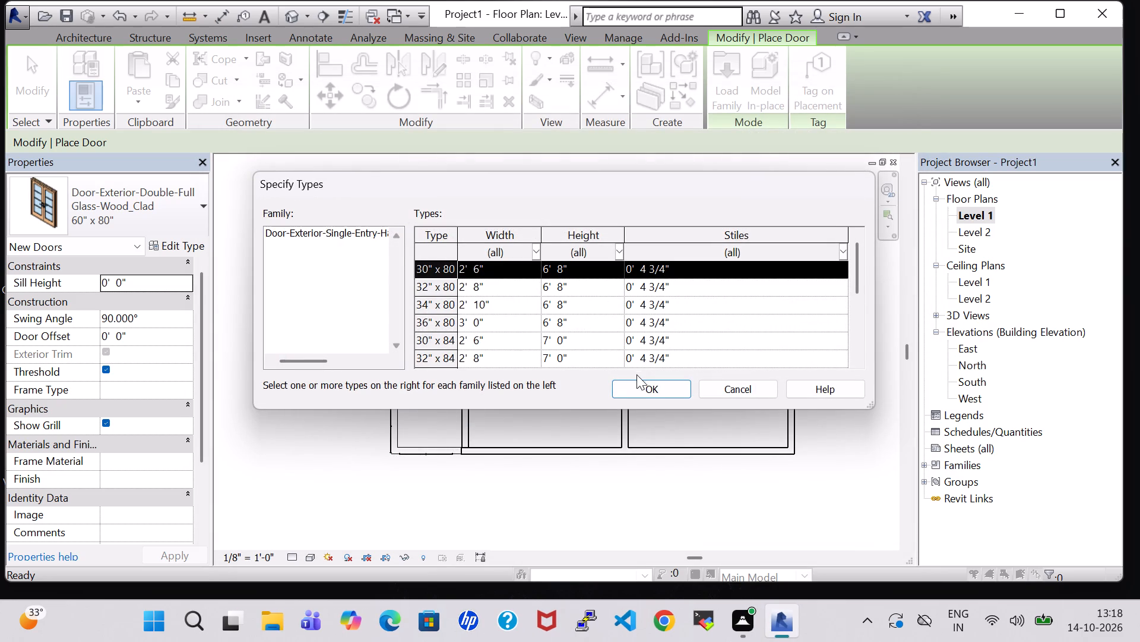
pyautogui.click(650, 391)
# Place the 30" x 80" half-glass door in the southern room's north wall, flipped to hinge on the west, about 2' 0" from its west wall.
pyautogui.scroll(2, 650, 391)
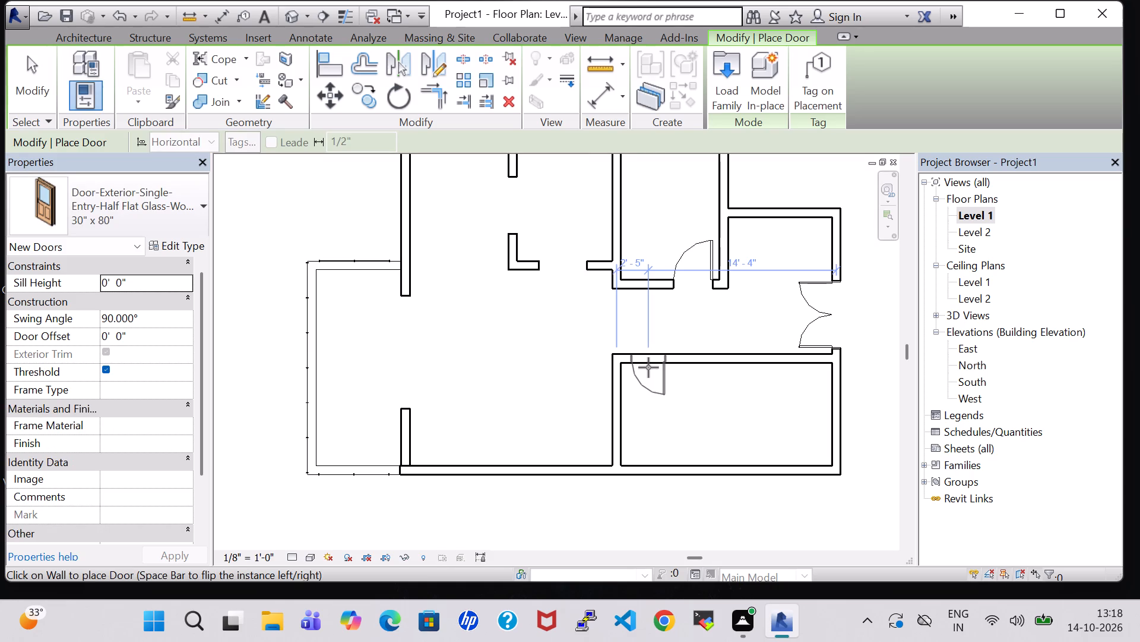
pyautogui.press('space')
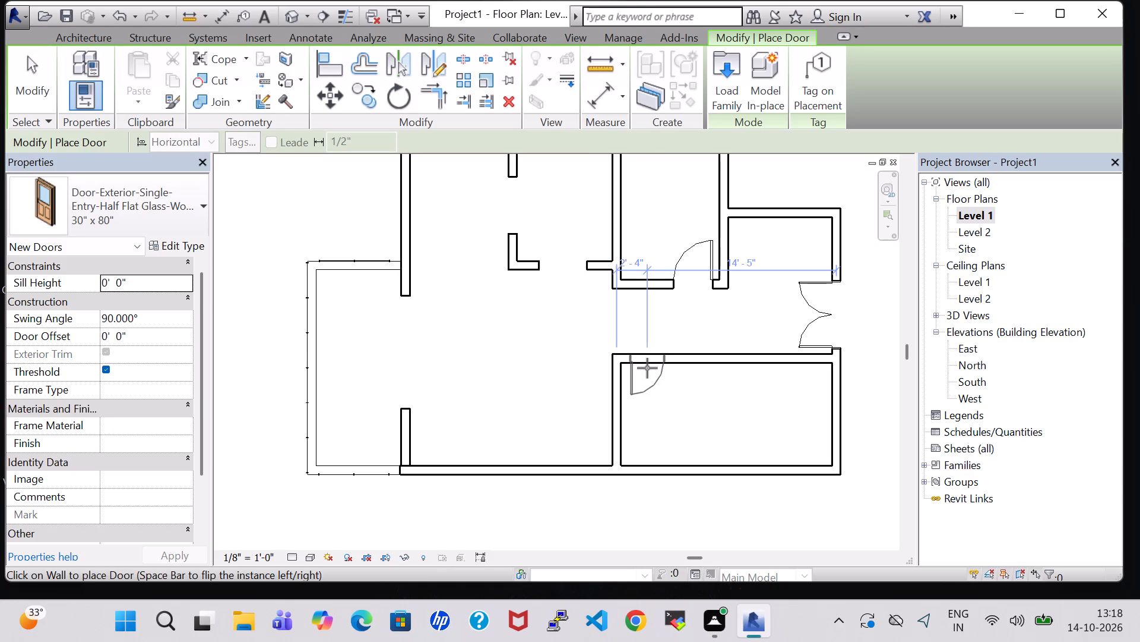
pyautogui.click(642, 369)
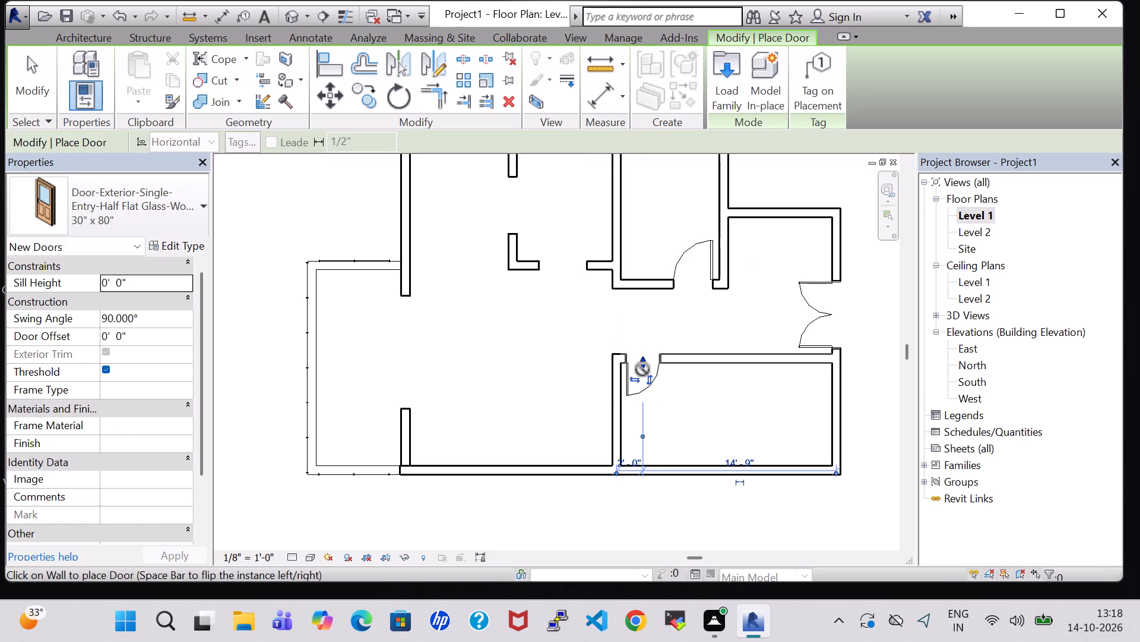
pyautogui.press('Escape')
pyautogui.press('Escape')
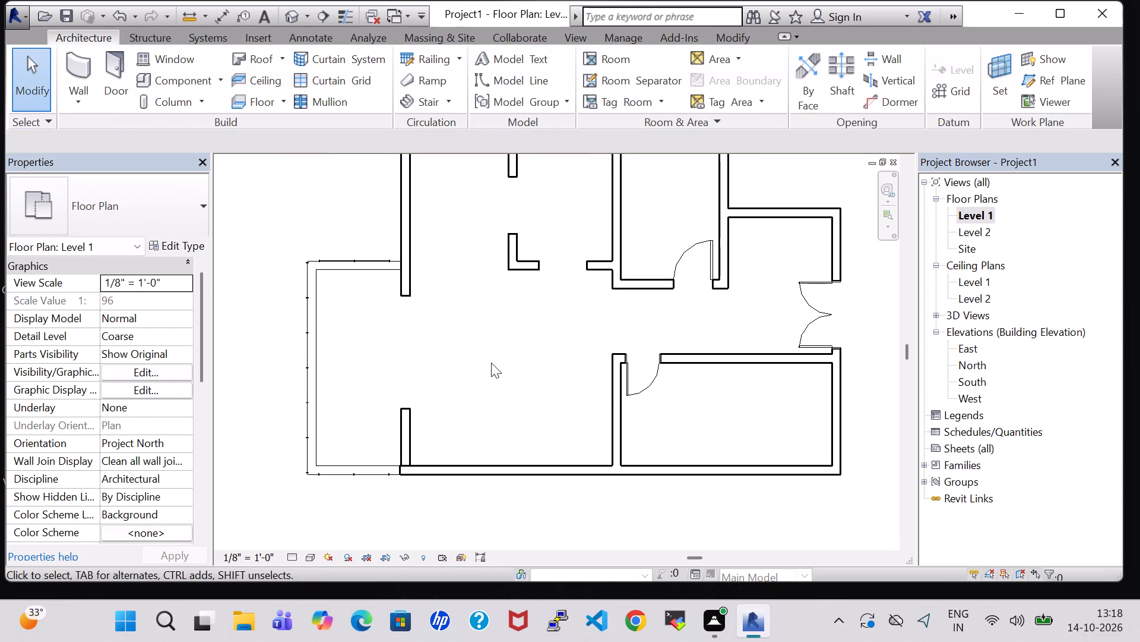
# Examine the opened passage, the new door and the overall room layout from several angles in the 3D view.
pyautogui.scroll(-1, 491, 363)
pyautogui.click(296, 18)
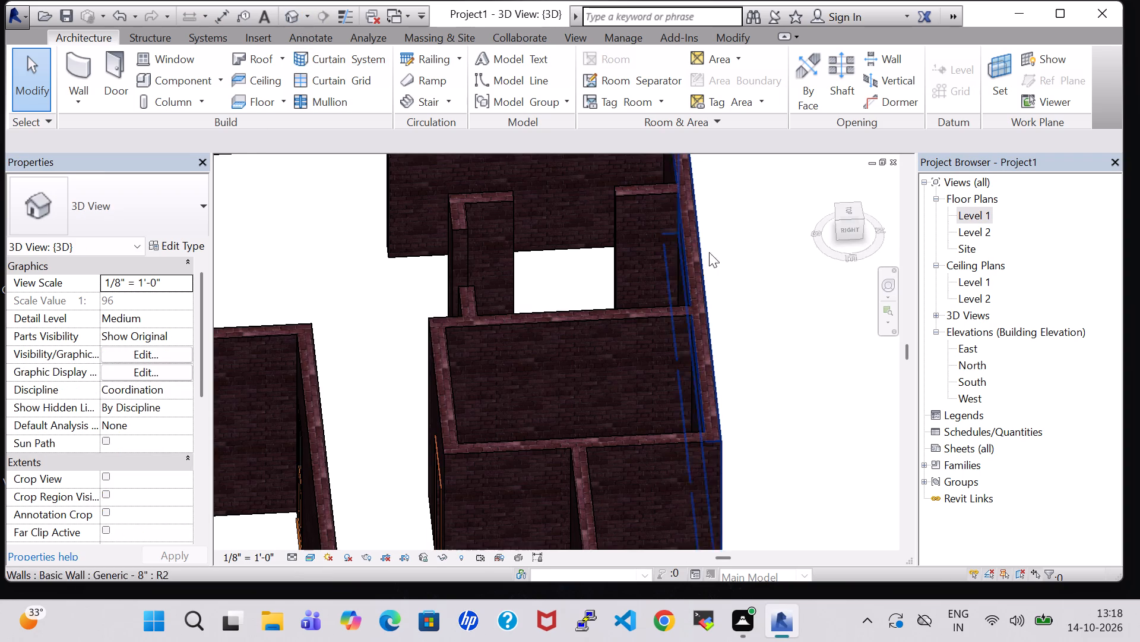
pyautogui.keyDown('shift'); pyautogui.moveTo(755, 389); pyautogui.dragTo(744, 287, button='middle'); pyautogui.keyUp('shift')
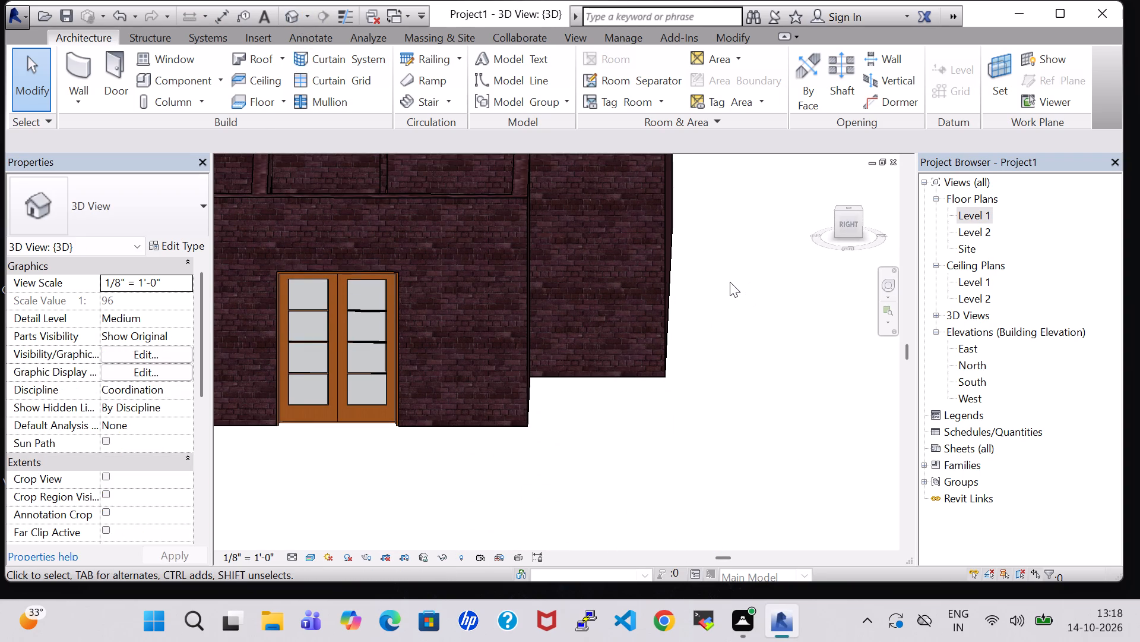
pyautogui.moveTo(729, 281); pyautogui.dragTo(752, 287, button='middle')
pyautogui.keyDown('shift'); pyautogui.moveTo(745, 287); pyautogui.dragTo(765, 292, button='middle'); pyautogui.keyUp('shift')
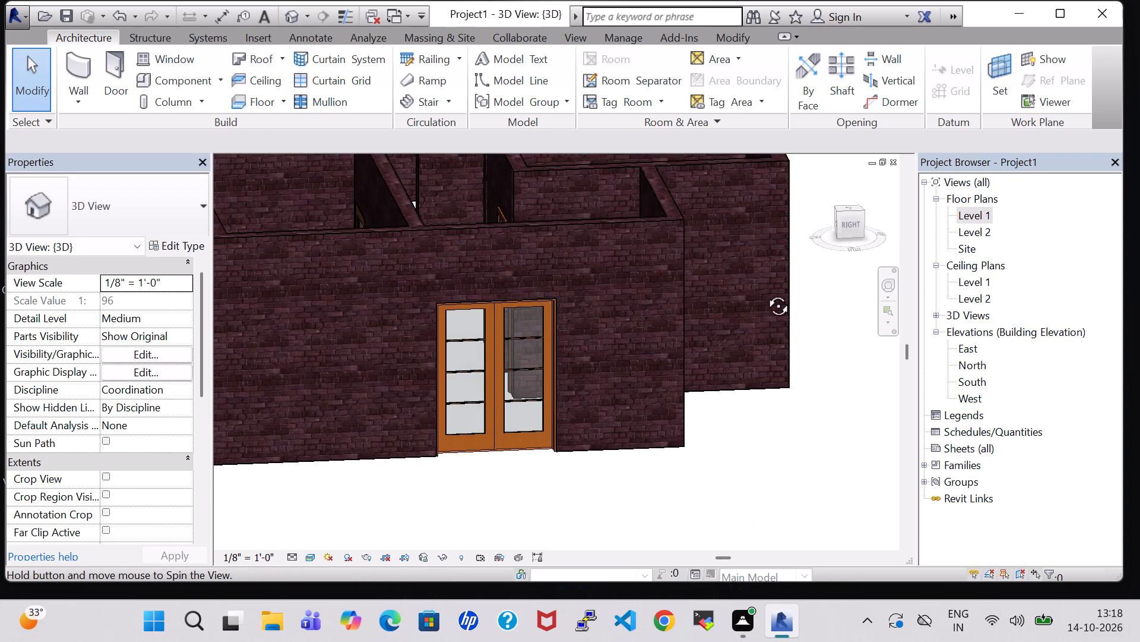
pyautogui.keyDown('shift'); pyautogui.moveTo(765, 292); pyautogui.dragTo(762, 330, button='middle'); pyautogui.keyUp('shift')
pyautogui.moveTo(799, 357); pyautogui.dragTo(833, 320, button='middle')
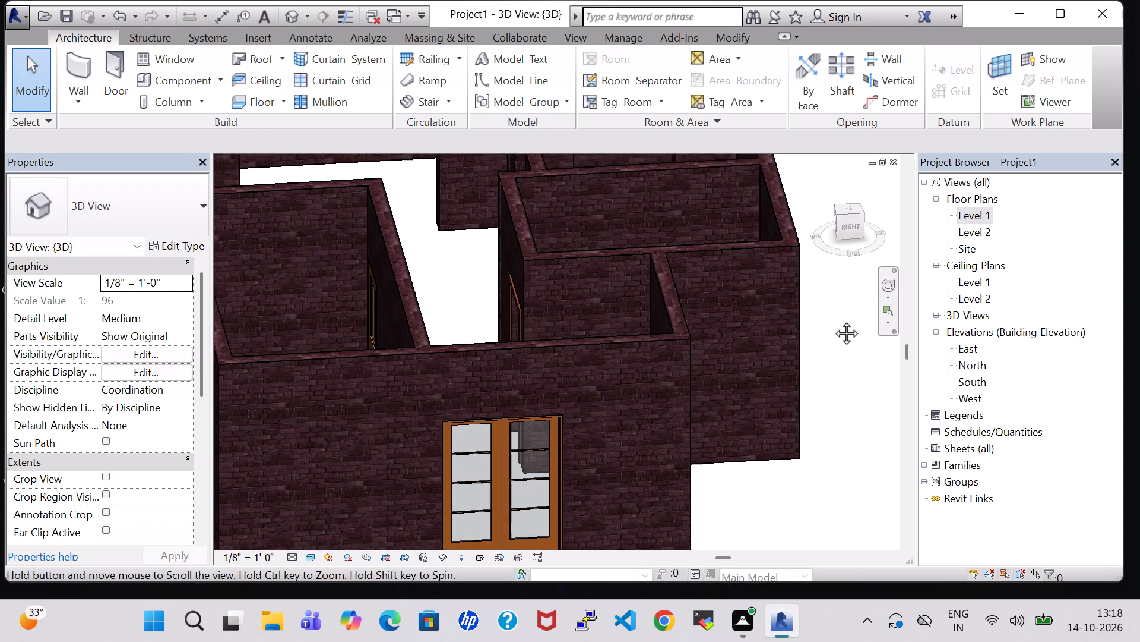
pyautogui.moveTo(833, 320); pyautogui.dragTo(803, 309, button='middle')
pyautogui.keyDown('shift'); pyautogui.moveTo(803, 307); pyautogui.dragTo(807, 314, button='middle'); pyautogui.keyUp('shift')
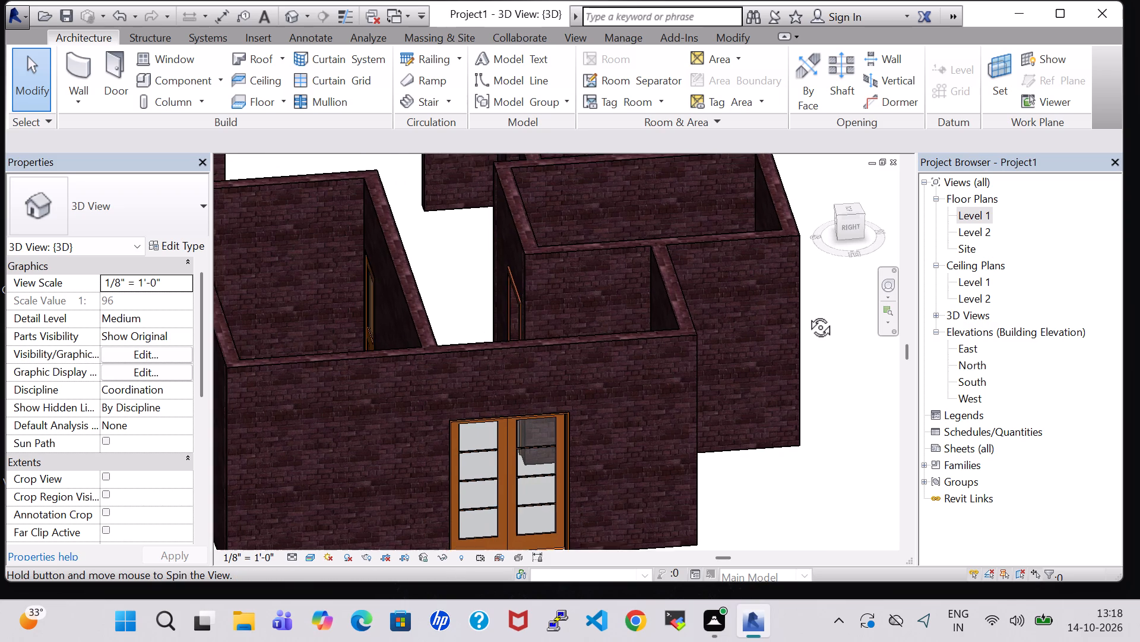
pyautogui.keyDown('shift'); pyautogui.moveTo(807, 314); pyautogui.dragTo(774, 380, button='middle'); pyautogui.keyUp('shift')
pyautogui.keyDown('shift'); pyautogui.scroll(-1, 807, 314); pyautogui.keyUp('shift')
pyautogui.moveTo(693, 339); pyautogui.dragTo(759, 364, button='middle')
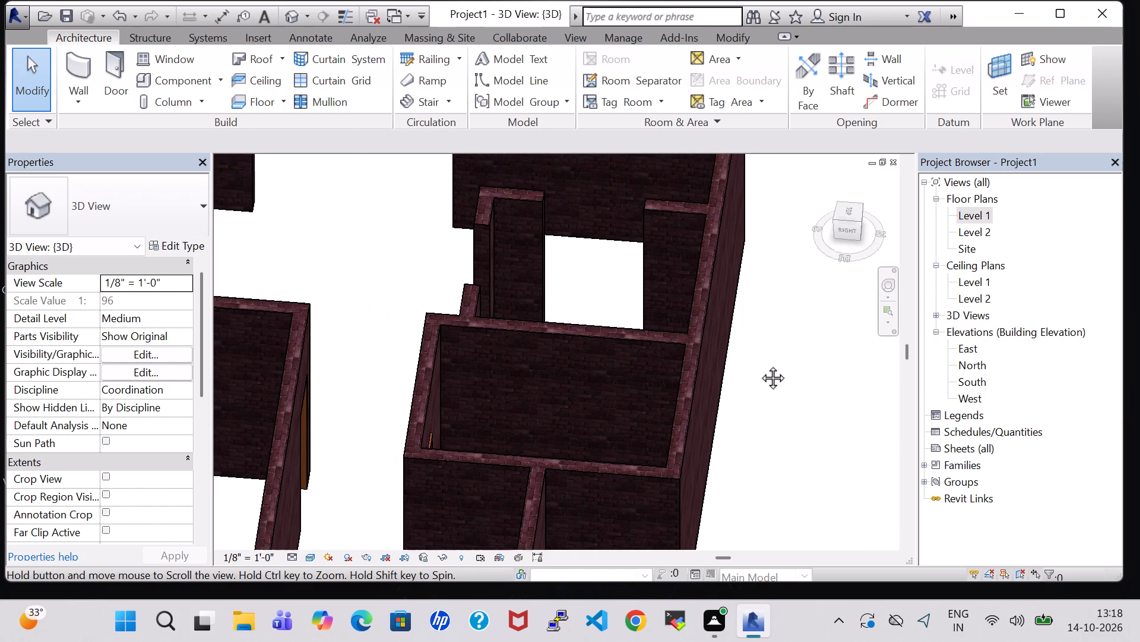
pyautogui.moveTo(759, 364); pyautogui.dragTo(764, 371, button='middle')
pyautogui.middleClick(764, 371)
pyautogui.moveTo(764, 371); pyautogui.dragTo(772, 235, button='middle')
pyautogui.keyDown('shift'); pyautogui.moveTo(731, 332); pyautogui.dragTo(731, 332, button='middle'); pyautogui.keyUp('shift')
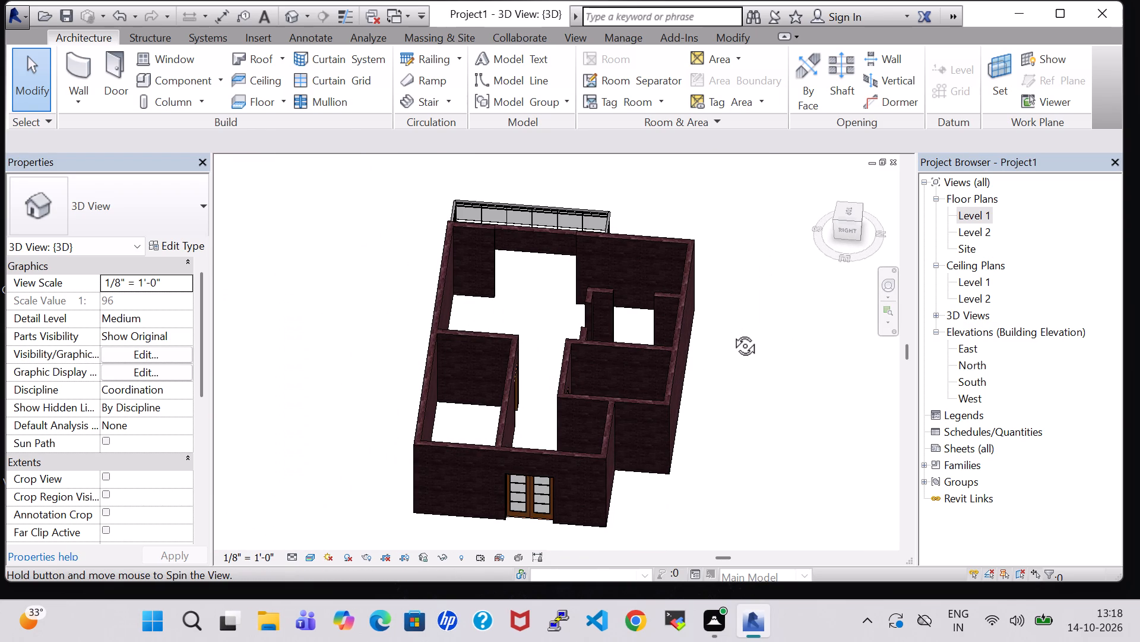
pyautogui.keyDown('shift'); pyautogui.moveTo(731, 332); pyautogui.dragTo(734, 394, button='middle'); pyautogui.keyUp('shift')
pyautogui.keyDown('shift'); pyautogui.moveTo(730, 370); pyautogui.dragTo(731, 370, button='middle'); pyautogui.keyUp('shift')
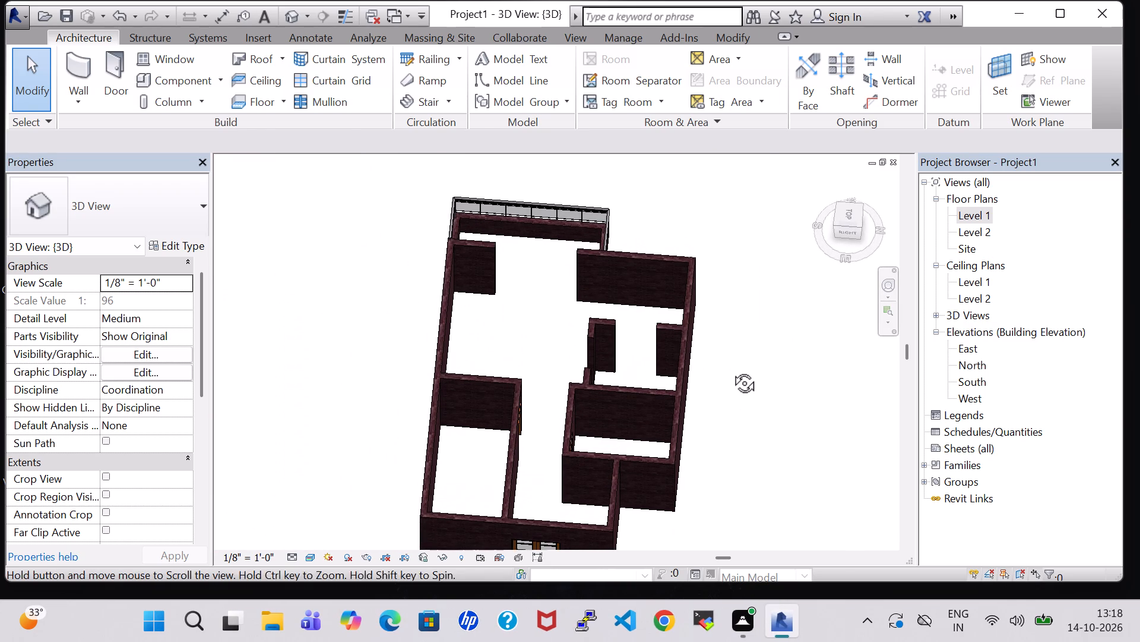
pyautogui.keyDown('shift'); pyautogui.moveTo(731, 370); pyautogui.dragTo(731, 407, button='middle'); pyautogui.keyUp('shift')
pyautogui.moveTo(731, 407); pyautogui.dragTo(746, 318, button='middle')
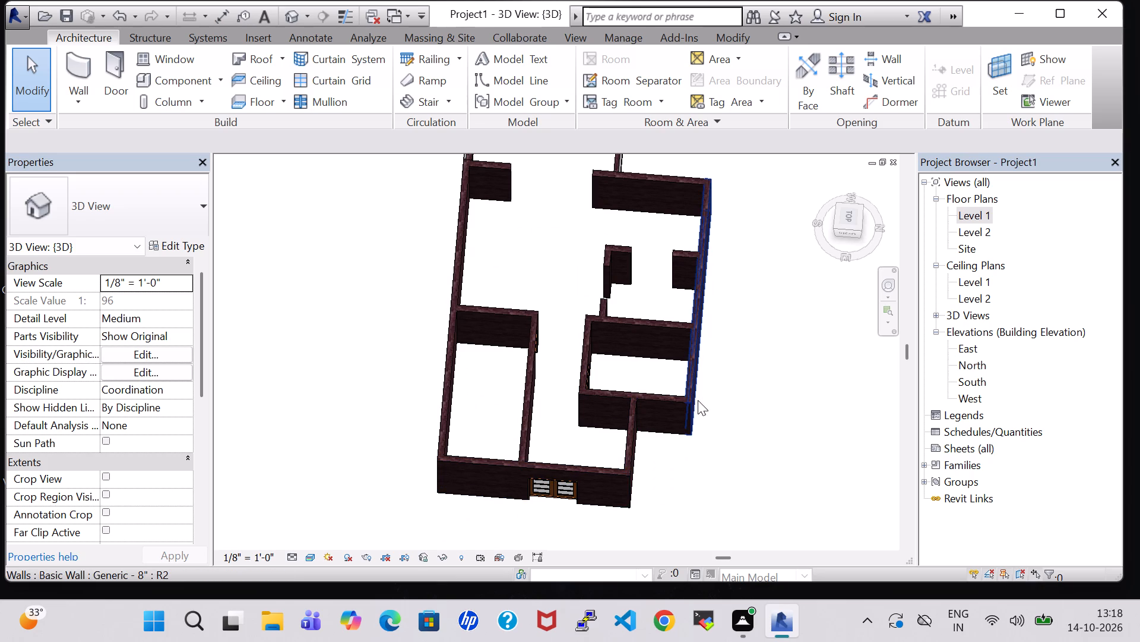
pyautogui.keyDown('shift'); pyautogui.moveTo(698, 400); pyautogui.dragTo(726, 385, button='middle'); pyautogui.keyUp('shift')
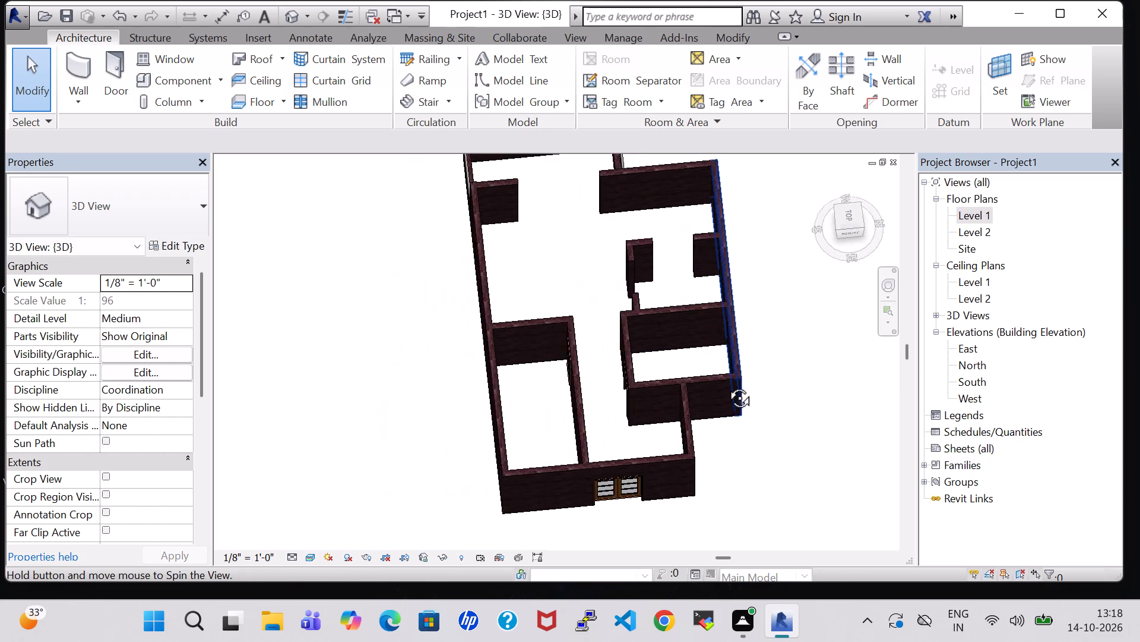
pyautogui.keyDown('shift'); pyautogui.moveTo(726, 385); pyautogui.dragTo(734, 374, button='middle'); pyautogui.keyUp('shift')
pyautogui.keyDown('shift'); pyautogui.moveTo(771, 224); pyautogui.dragTo(782, 337, button='middle'); pyautogui.keyUp('shift')
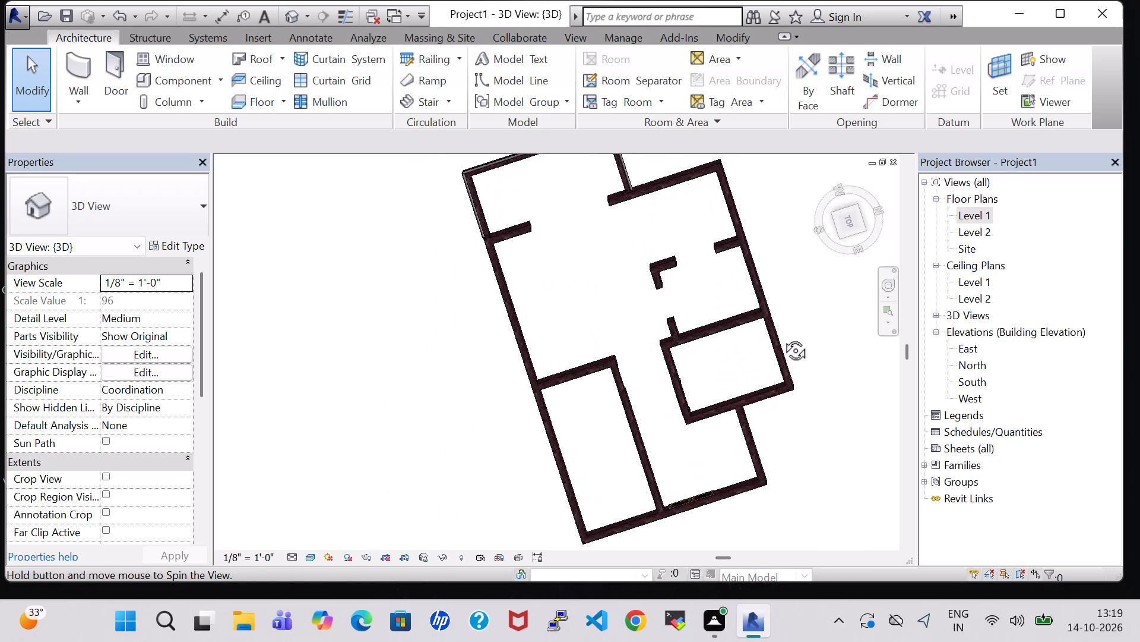
pyautogui.keyDown('shift'); pyautogui.moveTo(782, 337); pyautogui.dragTo(755, 271, button='middle'); pyautogui.keyUp('shift')
pyautogui.moveTo(768, 204); pyautogui.dragTo(787, 304, button='middle')
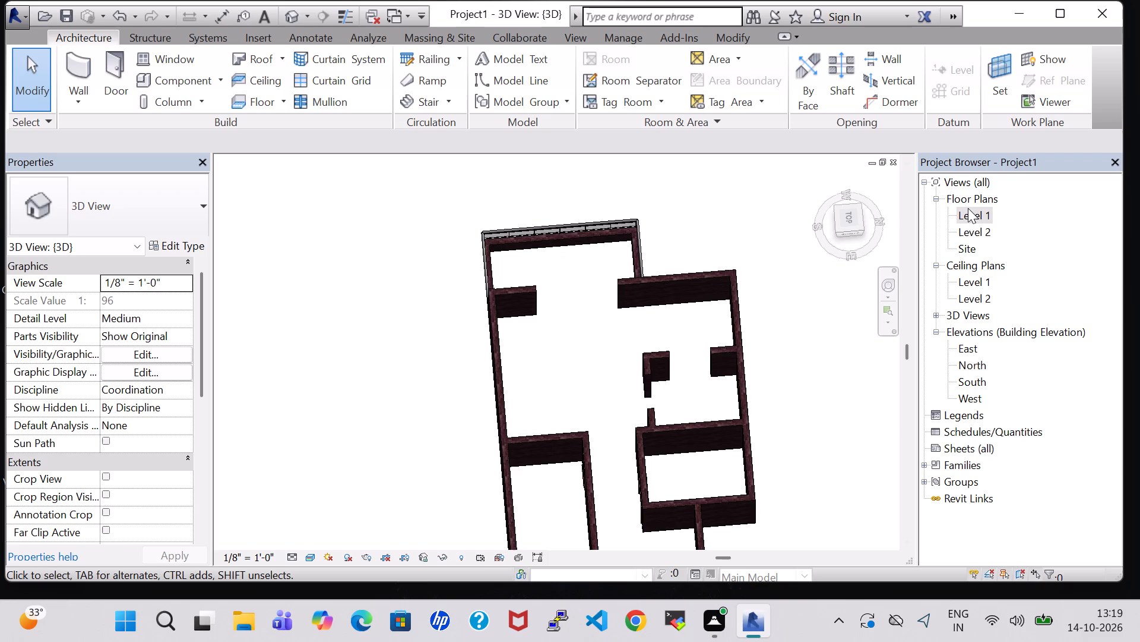
# On Level 1, start a Generic - 12" floor and draw its boundary around the west room's west and north edges to the building's north-west corner.
pyautogui.doubleClick(970, 212)
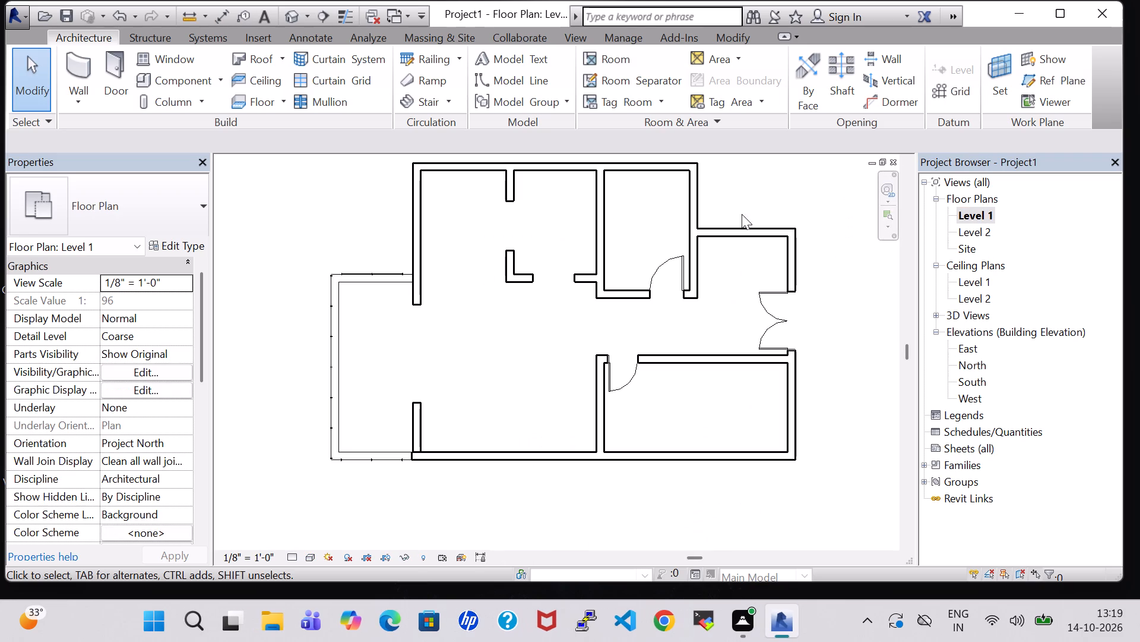
pyautogui.scroll(-2, 275, 251)
pyautogui.click(251, 111)
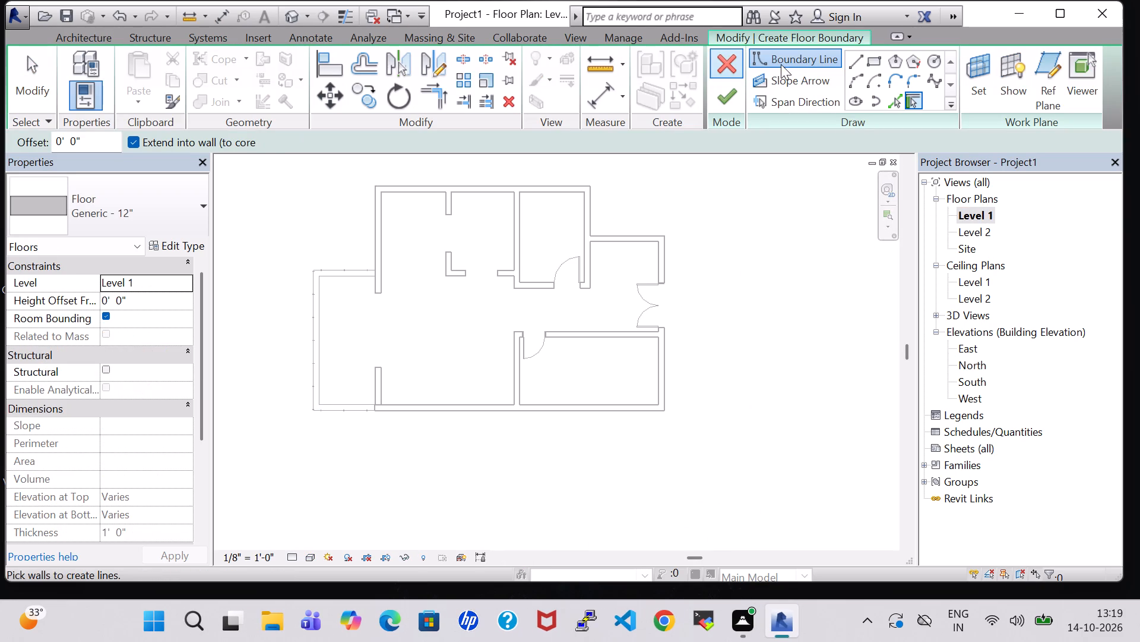
pyautogui.click(849, 57)
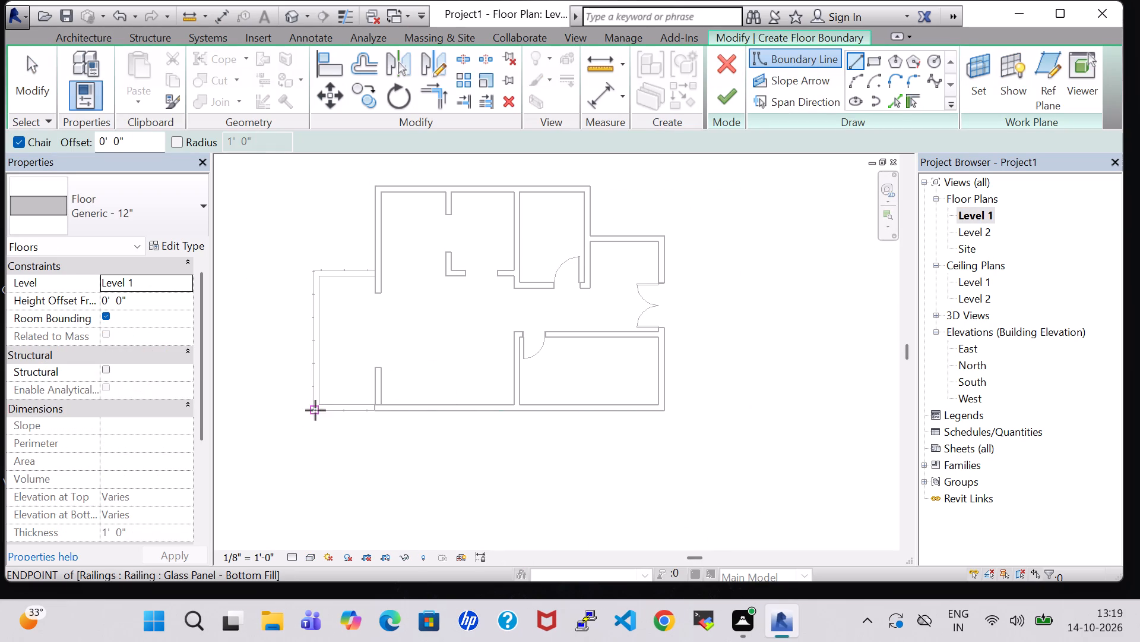
pyautogui.click(315, 410)
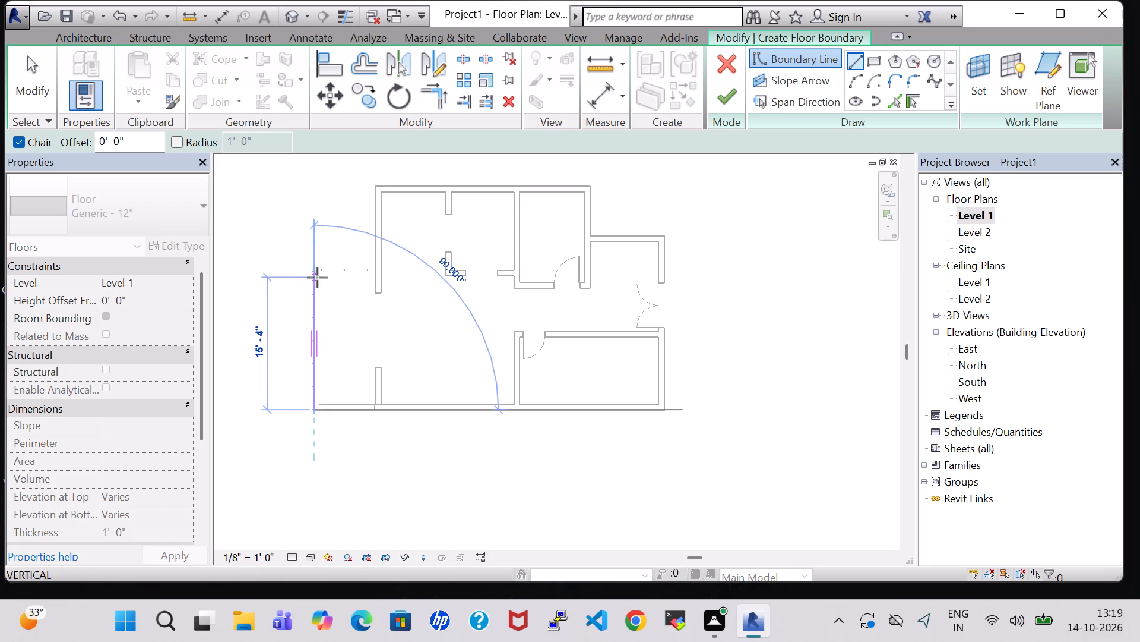
pyautogui.click(315, 270)
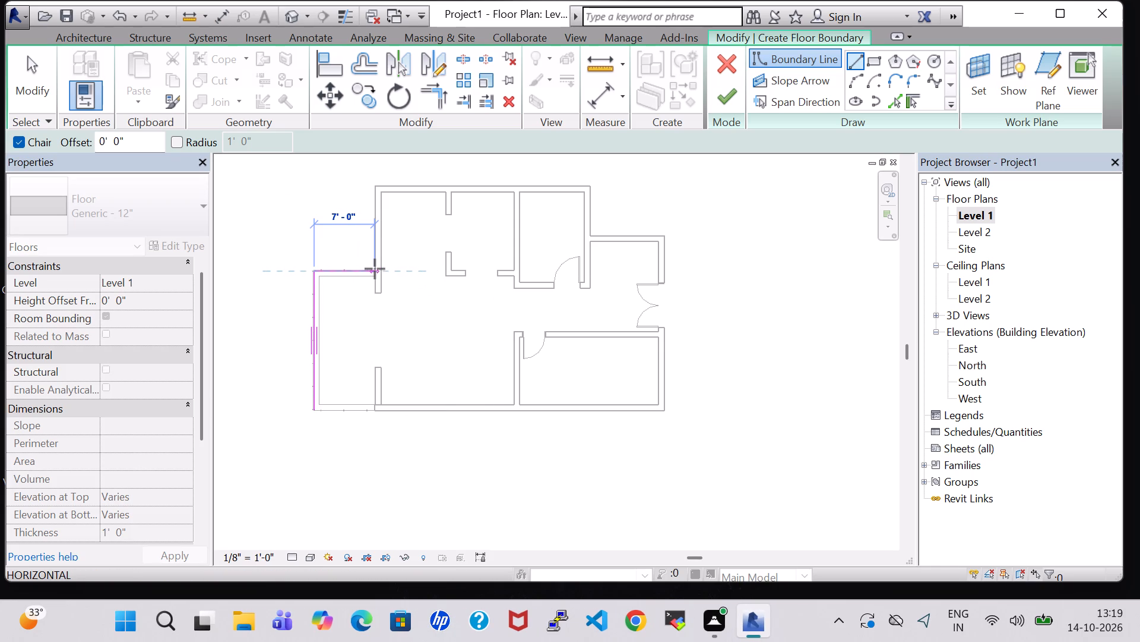
pyautogui.click(375, 269)
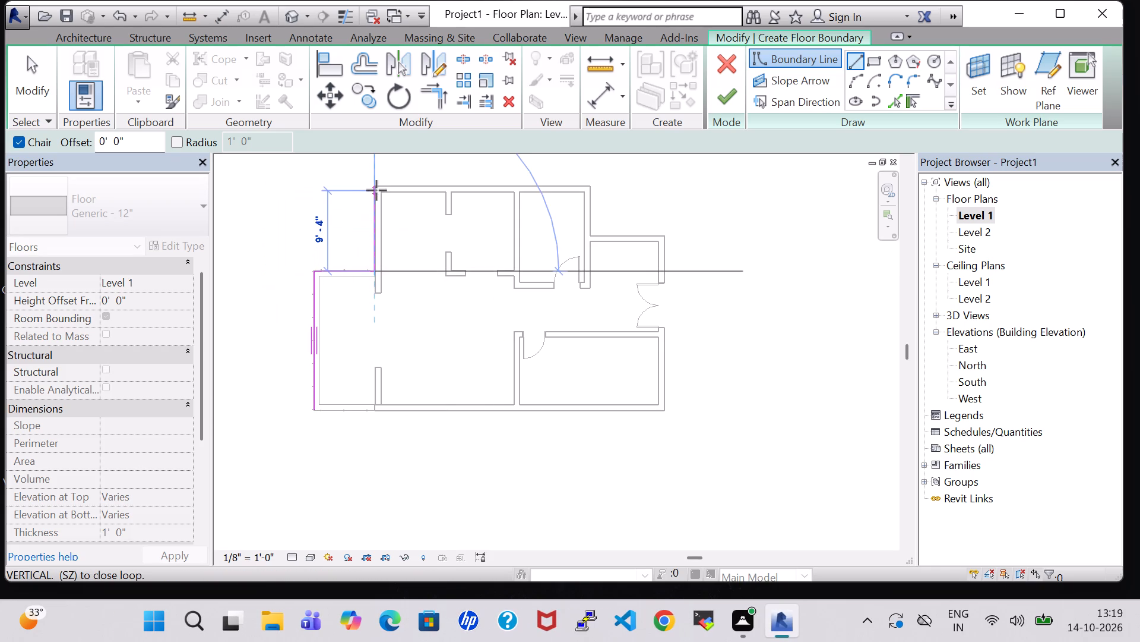
pyautogui.scroll(5, 376, 184)
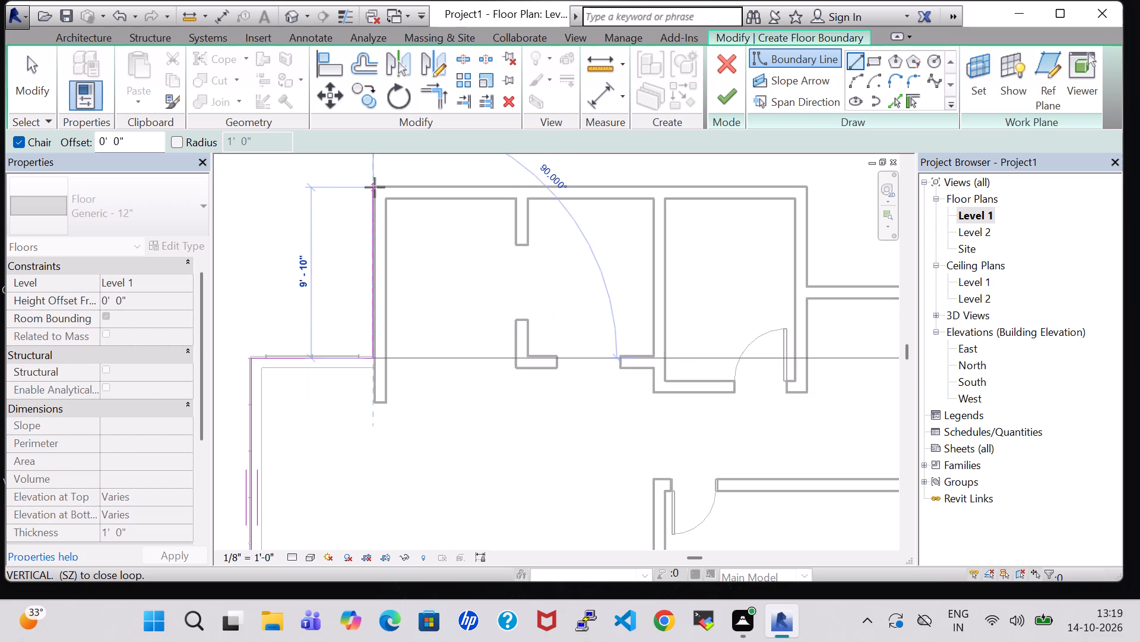
pyautogui.scroll(5, 375, 187)
pyautogui.click(375, 185)
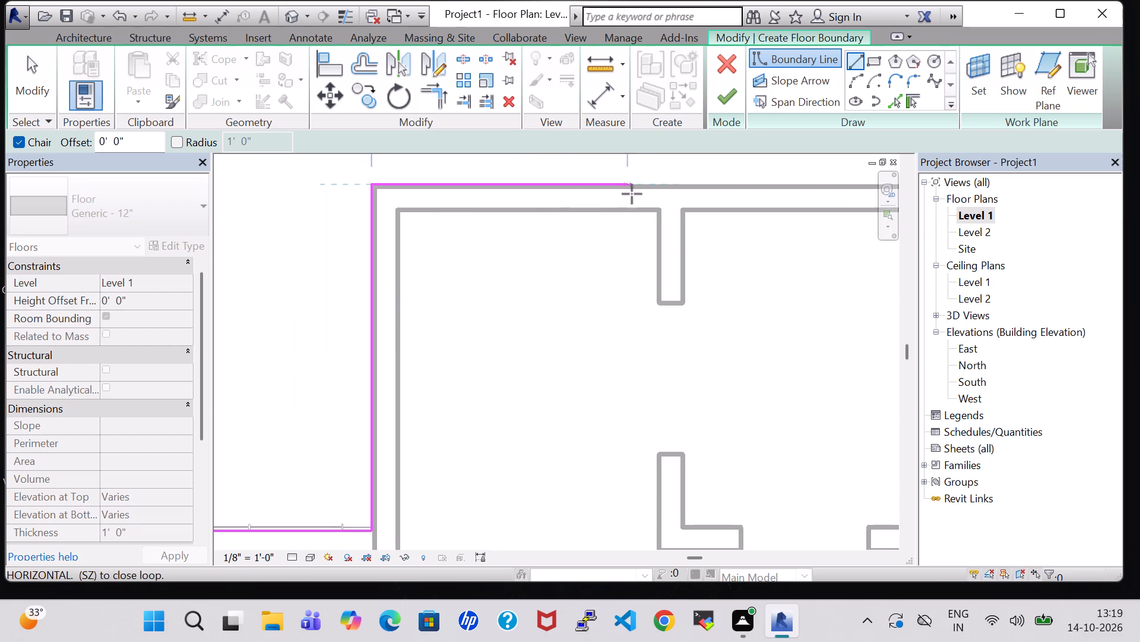
# Continue the floor boundary along the north wall, south about 5' 9 3/4", east about 8' 7", and south about 5' 4 1/4" to the double door.
pyautogui.moveTo(653, 193); pyautogui.dragTo(457, 194, button='middle')
pyautogui.moveTo(736, 192); pyautogui.dragTo(466, 194, button='middle')
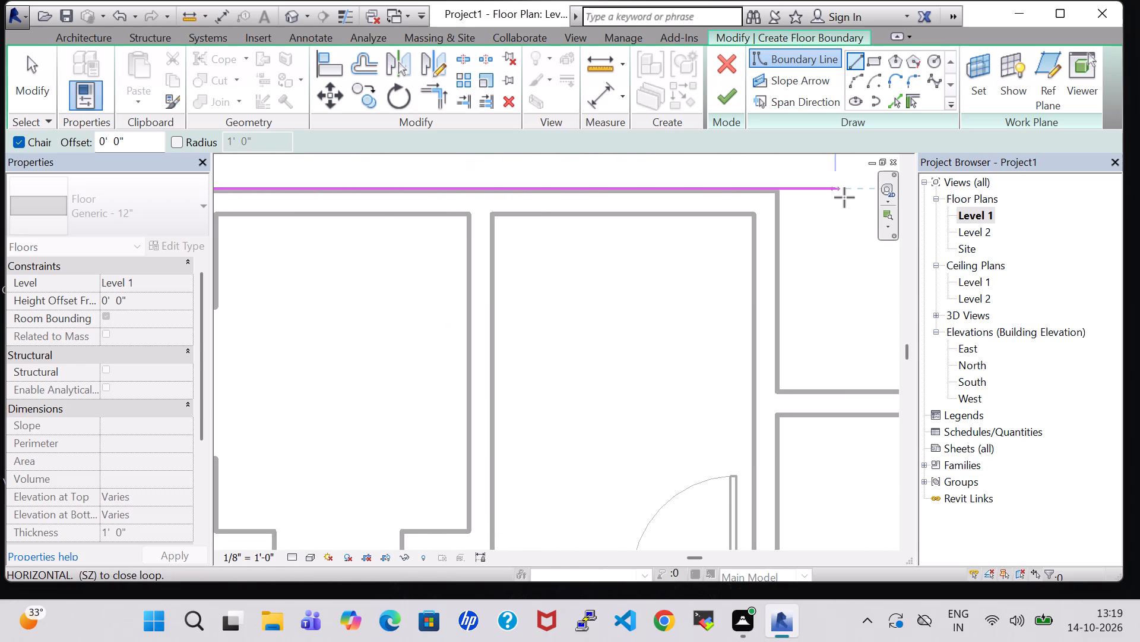
pyautogui.click(777, 194)
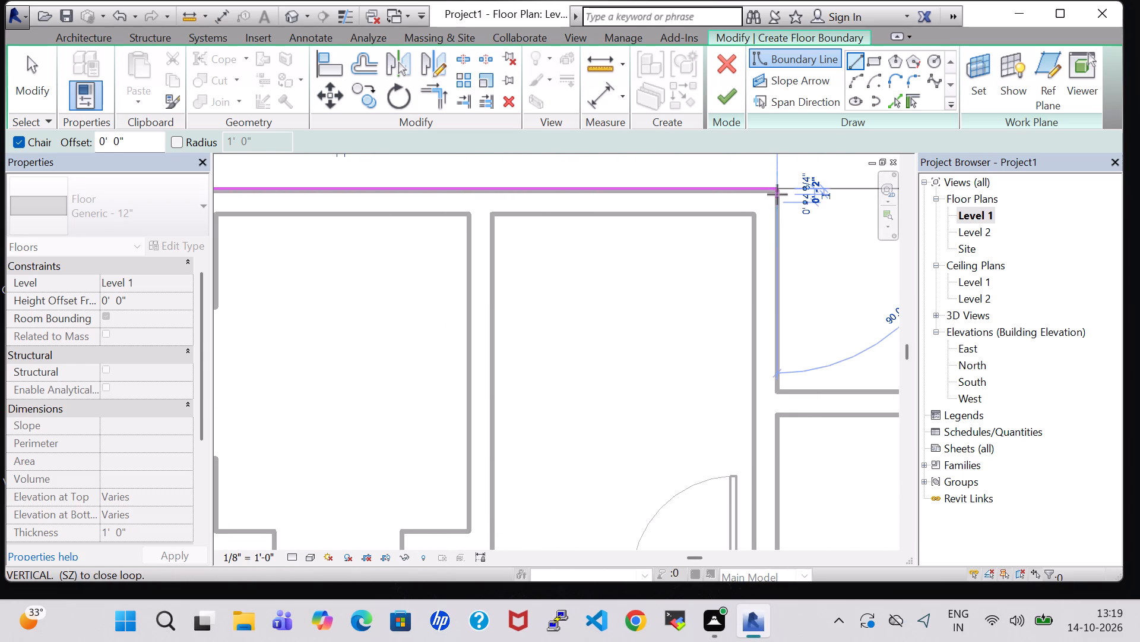
pyautogui.click(783, 385)
pyautogui.moveTo(816, 385); pyautogui.dragTo(600, 385, button='middle')
pyautogui.click(856, 395)
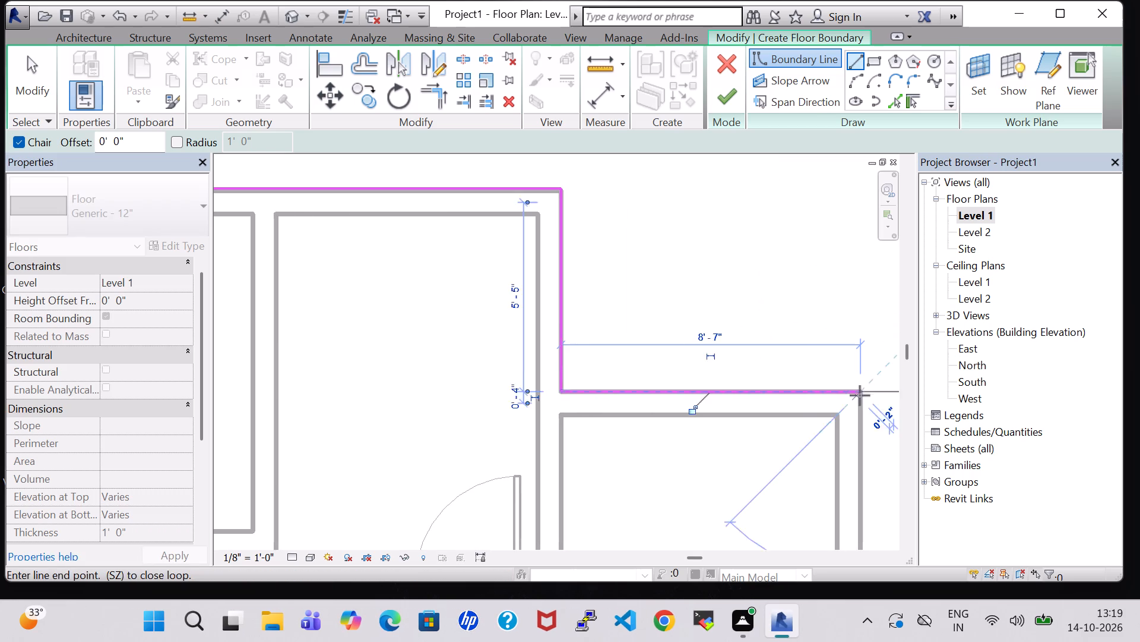
pyautogui.moveTo(872, 424); pyautogui.dragTo(788, 325, button='middle')
pyautogui.scroll(-2, 788, 325)
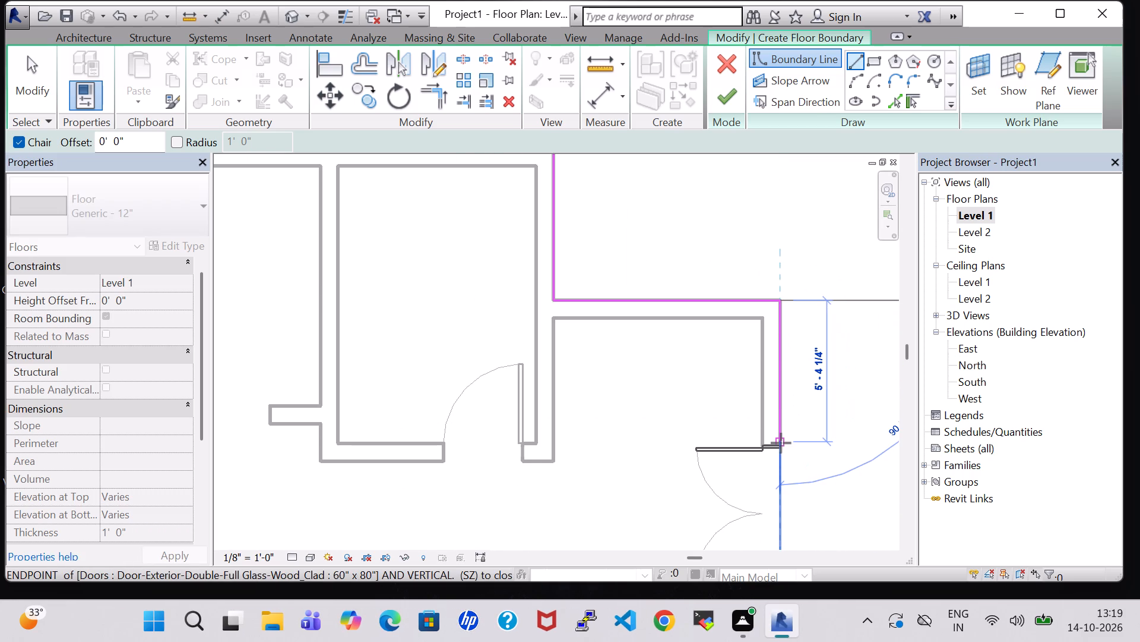
pyautogui.click(781, 443)
# Close the floor boundary down the east wall and along the south wall to the west room's south-west corner, and finish the floor.
pyautogui.scroll(-3, 781, 443)
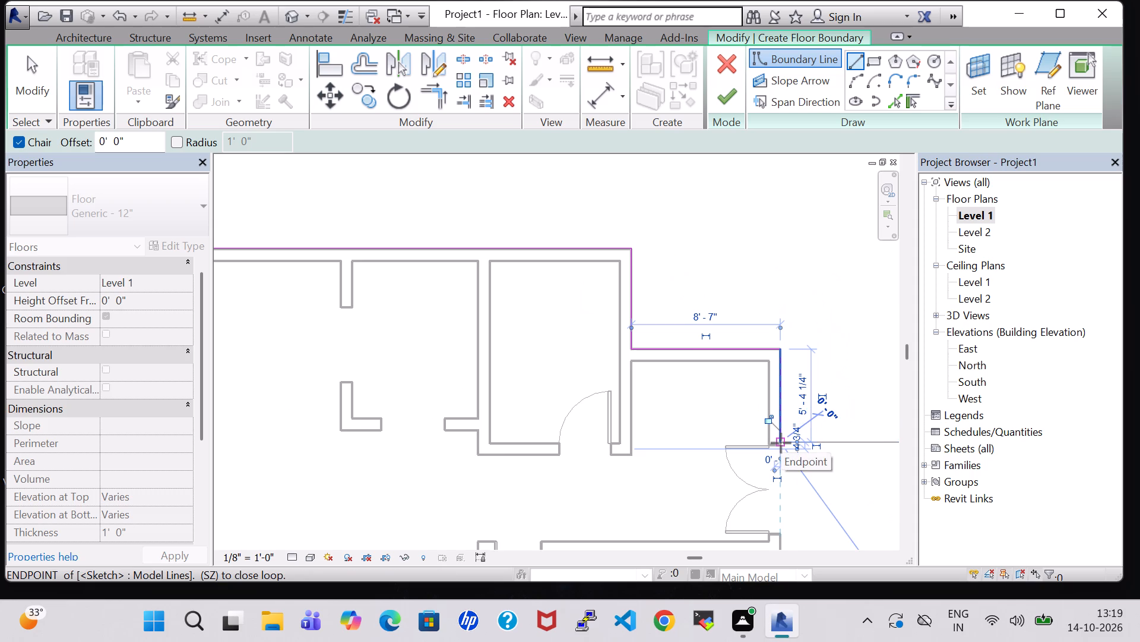
pyautogui.moveTo(781, 443); pyautogui.dragTo(780, 423, button='middle')
pyautogui.moveTo(782, 494); pyautogui.dragTo(780, 279, button='middle')
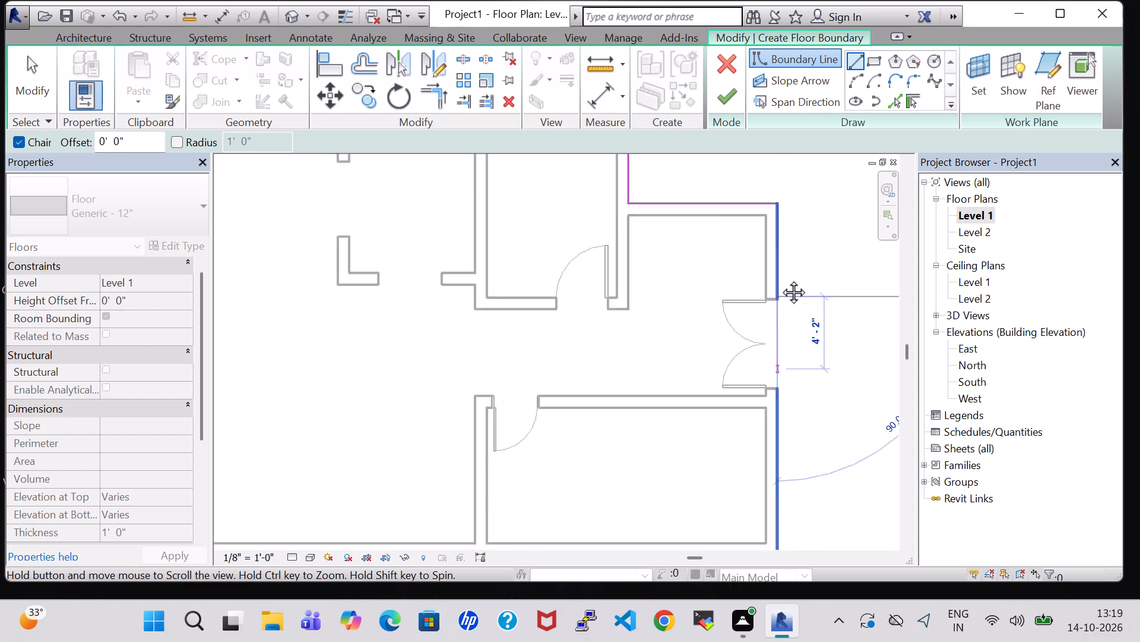
pyautogui.moveTo(780, 279); pyautogui.dragTo(783, 246, button='middle')
pyautogui.click(783, 433)
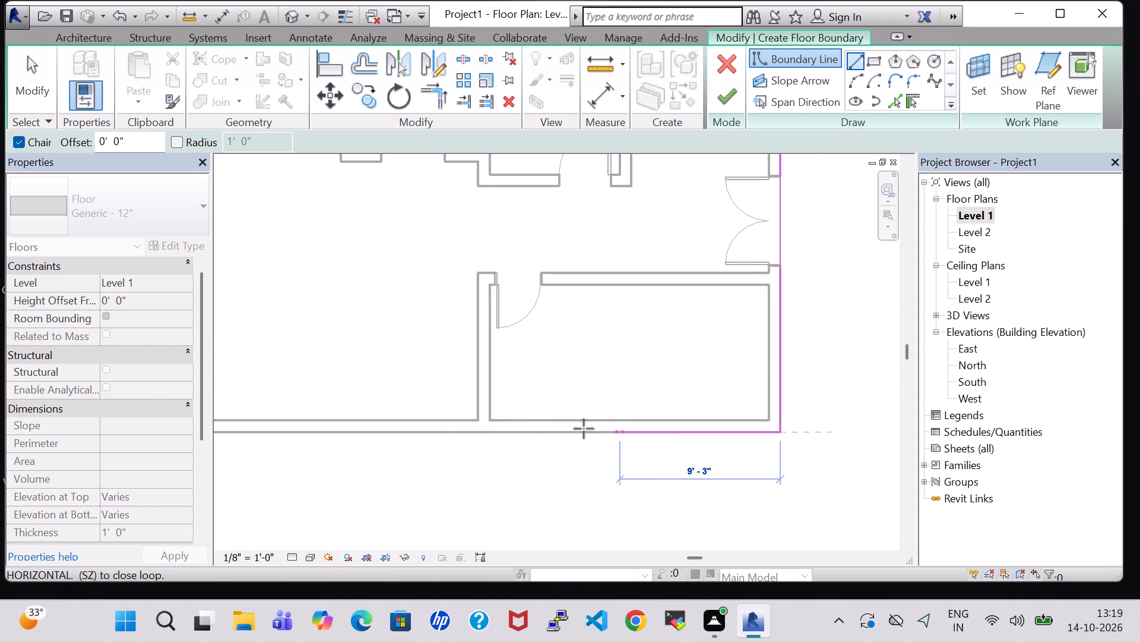
pyautogui.moveTo(490, 424); pyautogui.dragTo(569, 423, button='middle')
pyautogui.moveTo(374, 430); pyautogui.dragTo(680, 448, button='middle')
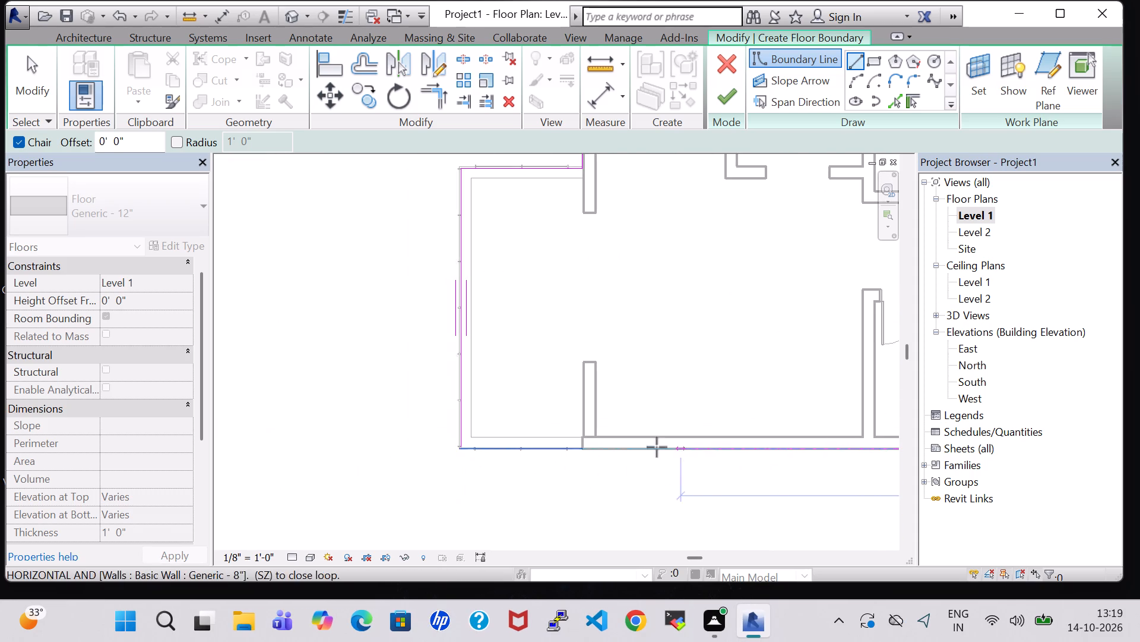
pyautogui.click(455, 454)
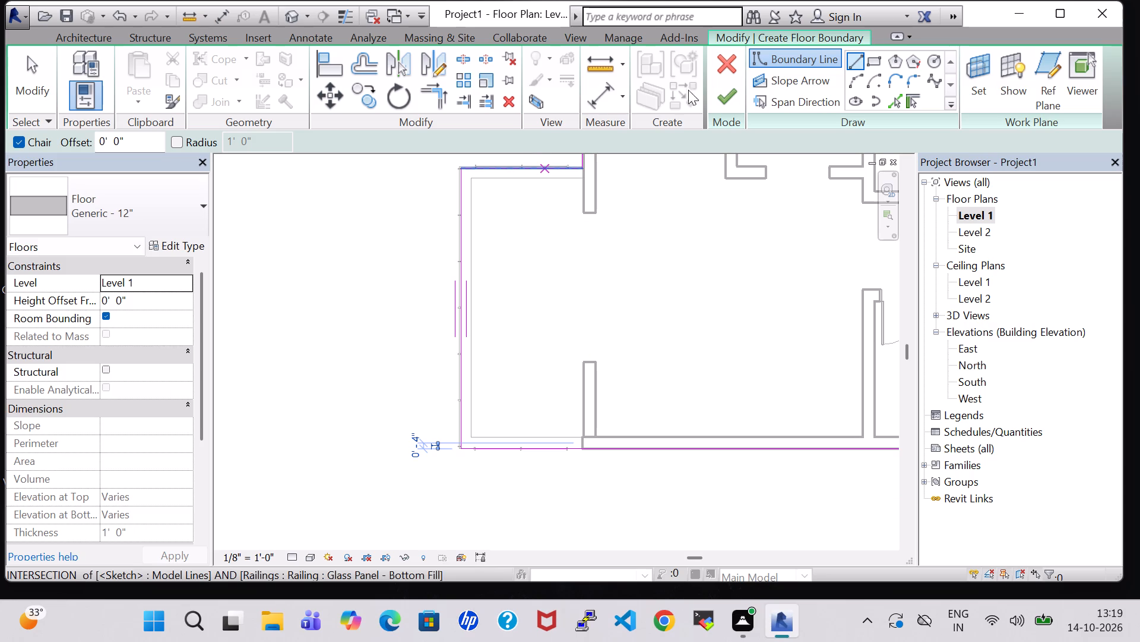
pyautogui.click(723, 90)
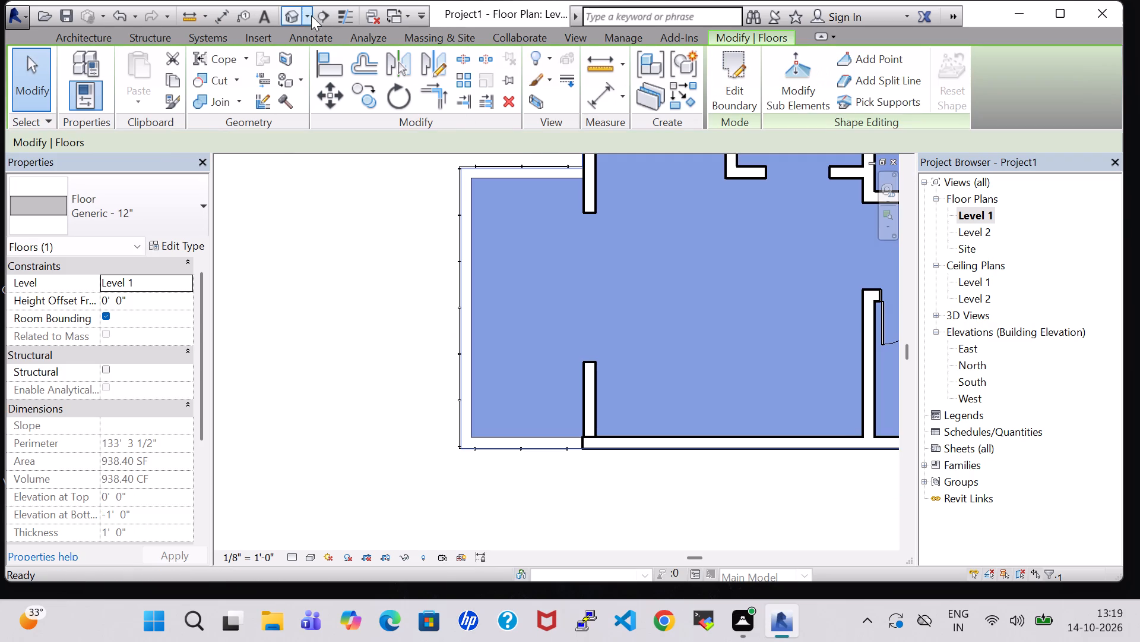
# Examine the new floor under the rooms and along the outer walls from several angles in the 3D view.
pyautogui.click(292, 10)
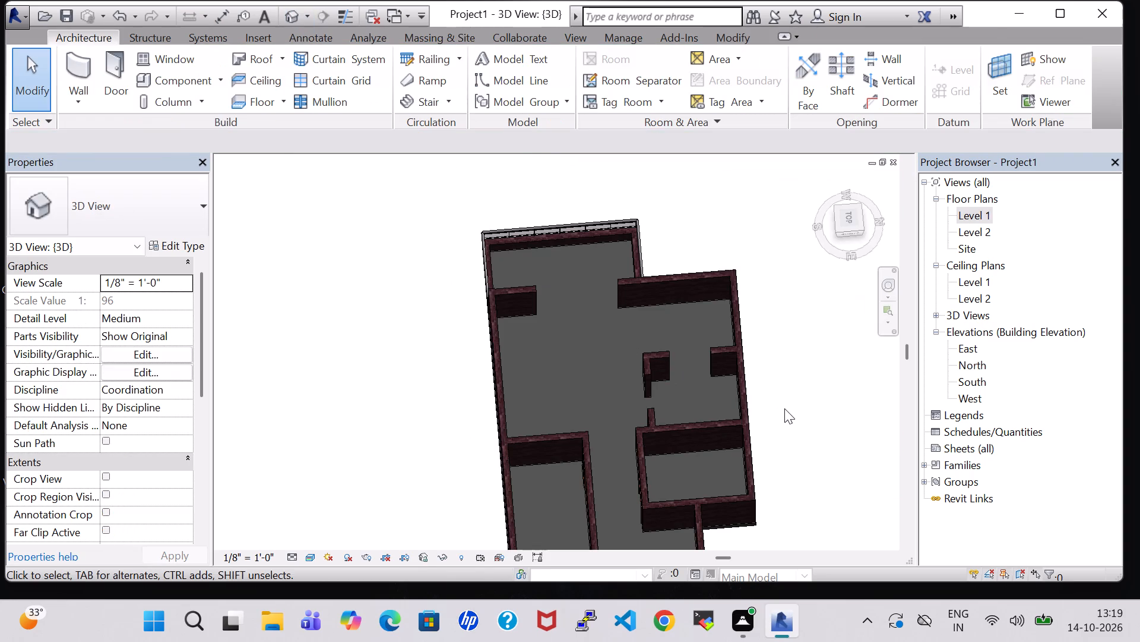
pyautogui.keyDown('shift'); pyautogui.moveTo(784, 412); pyautogui.dragTo(775, 246, button='middle'); pyautogui.keyUp('shift')
pyautogui.keyDown('shift'); pyautogui.scroll(-1, 784, 412); pyautogui.keyUp('shift')
pyautogui.moveTo(776, 390); pyautogui.dragTo(777, 329, button='middle')
pyautogui.scroll(-1, 774, 309)
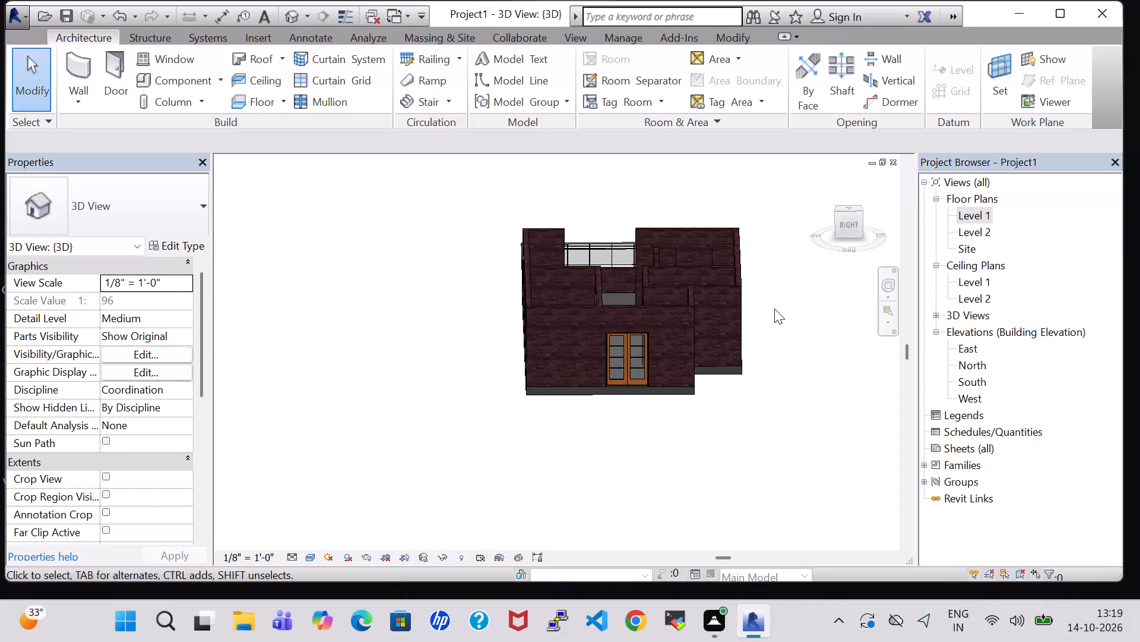
pyautogui.scroll(2, 774, 309)
pyautogui.keyDown('shift'); pyautogui.moveTo(796, 338); pyautogui.dragTo(797, 405, button='middle'); pyautogui.keyUp('shift')
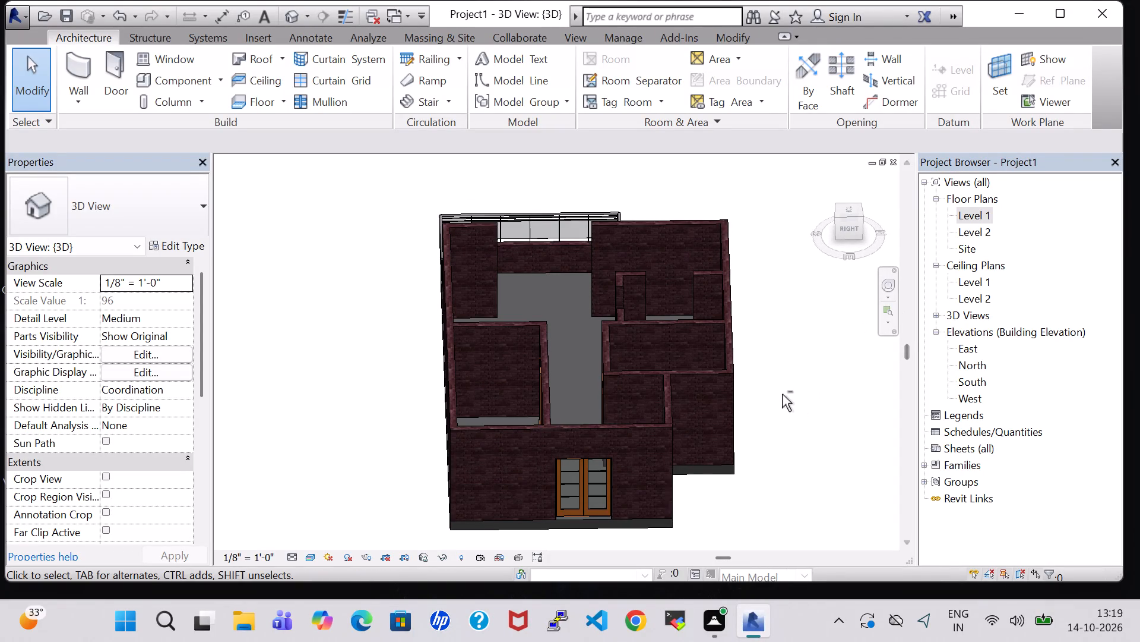
pyautogui.keyDown('shift'); pyautogui.moveTo(782, 394); pyautogui.dragTo(912, 412, button='middle'); pyautogui.keyUp('shift')
pyautogui.keyDown('shift'); pyautogui.moveTo(684, 473); pyautogui.dragTo(762, 471, button='middle'); pyautogui.keyUp('shift')
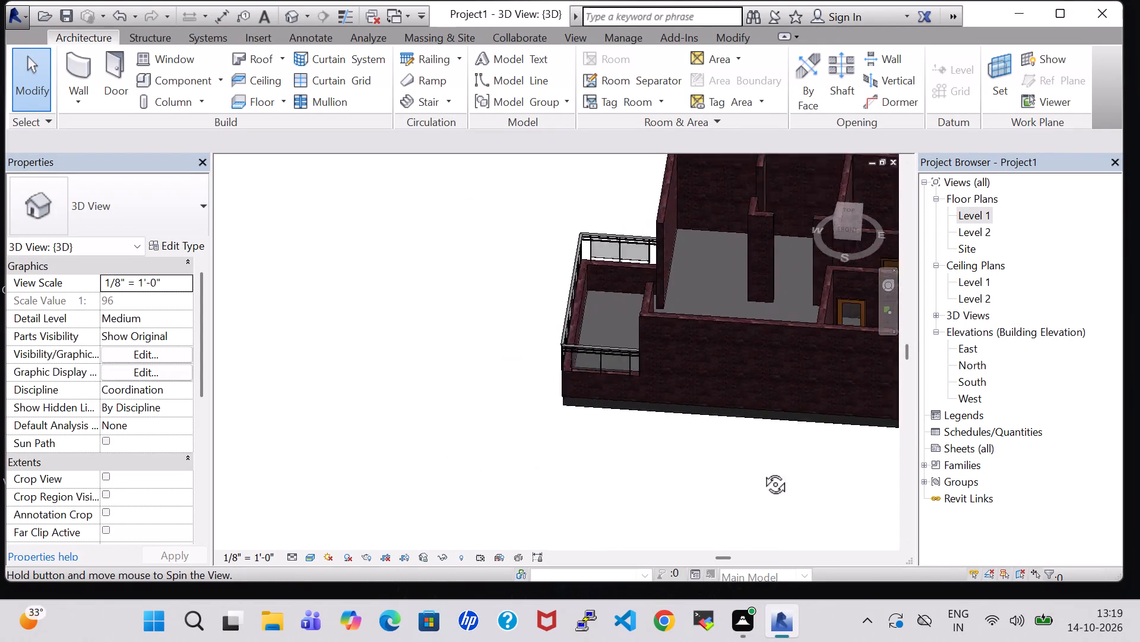
pyautogui.keyDown('shift'); pyautogui.moveTo(762, 471); pyautogui.dragTo(545, 389, button='middle'); pyautogui.keyUp('shift')
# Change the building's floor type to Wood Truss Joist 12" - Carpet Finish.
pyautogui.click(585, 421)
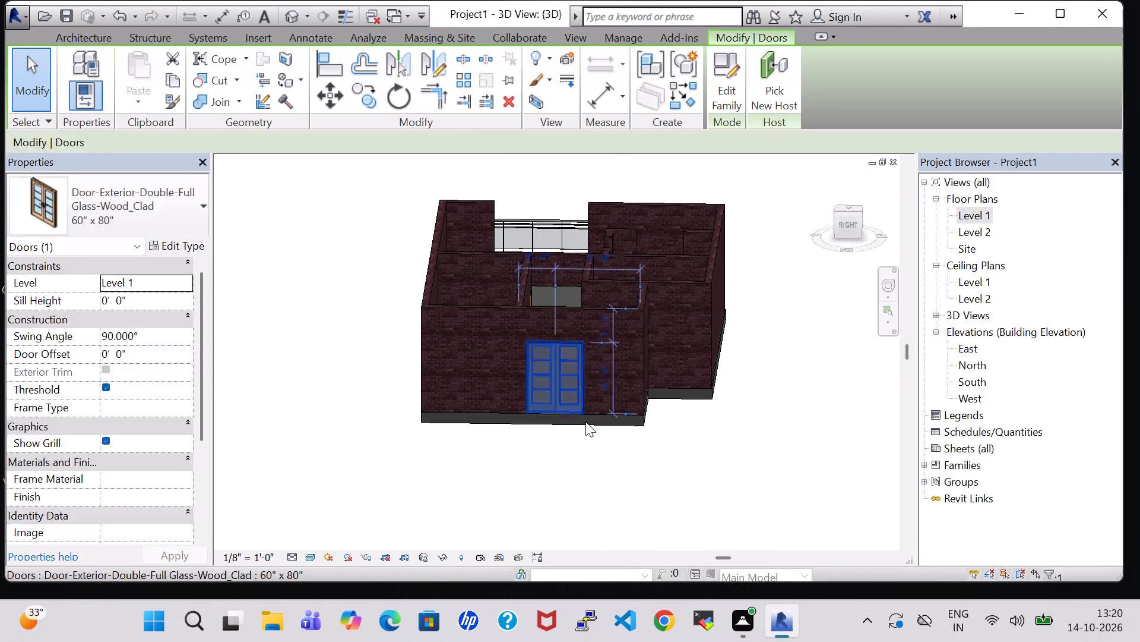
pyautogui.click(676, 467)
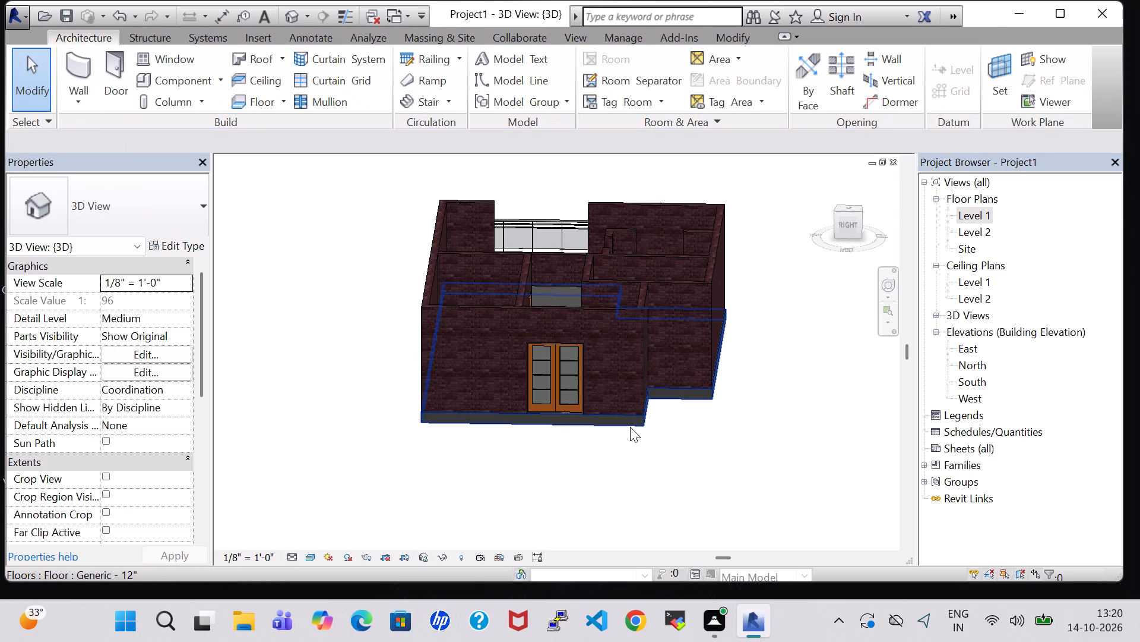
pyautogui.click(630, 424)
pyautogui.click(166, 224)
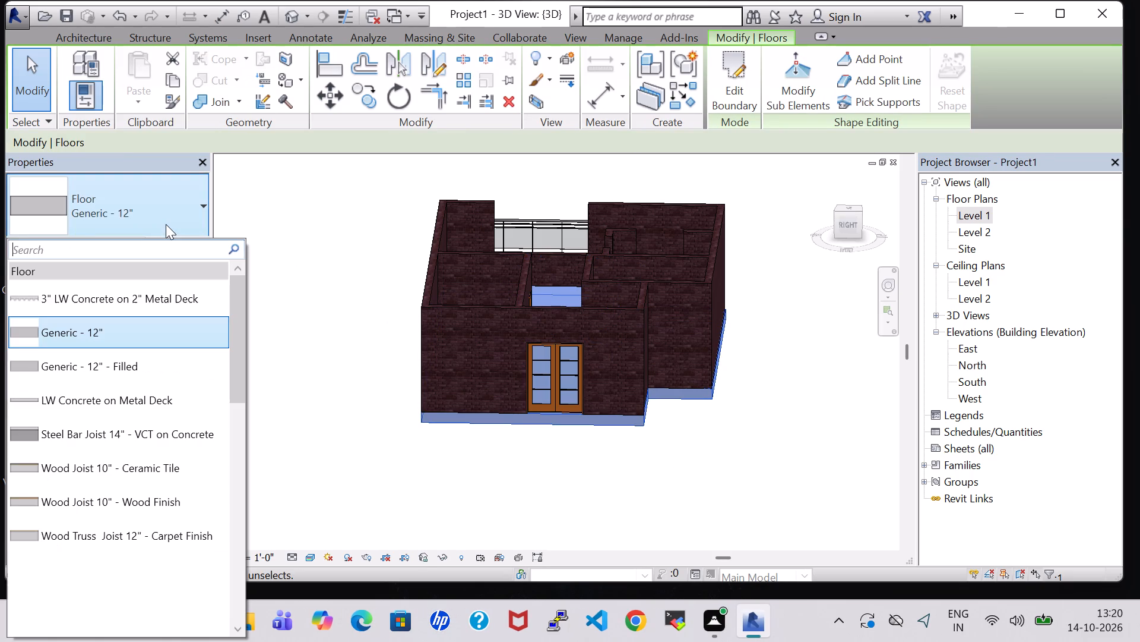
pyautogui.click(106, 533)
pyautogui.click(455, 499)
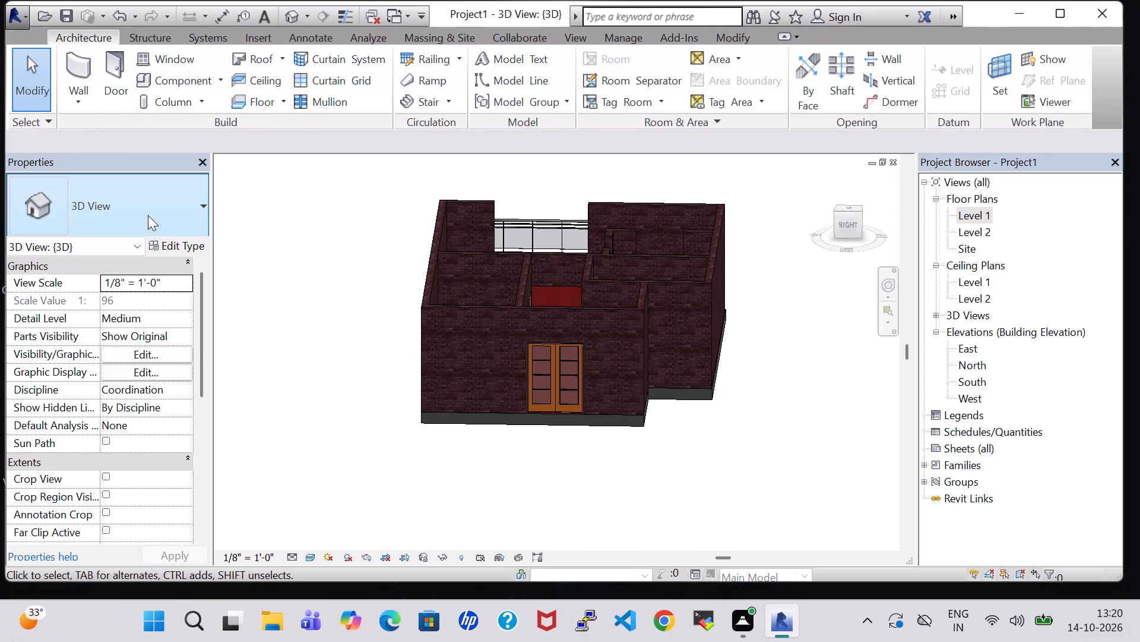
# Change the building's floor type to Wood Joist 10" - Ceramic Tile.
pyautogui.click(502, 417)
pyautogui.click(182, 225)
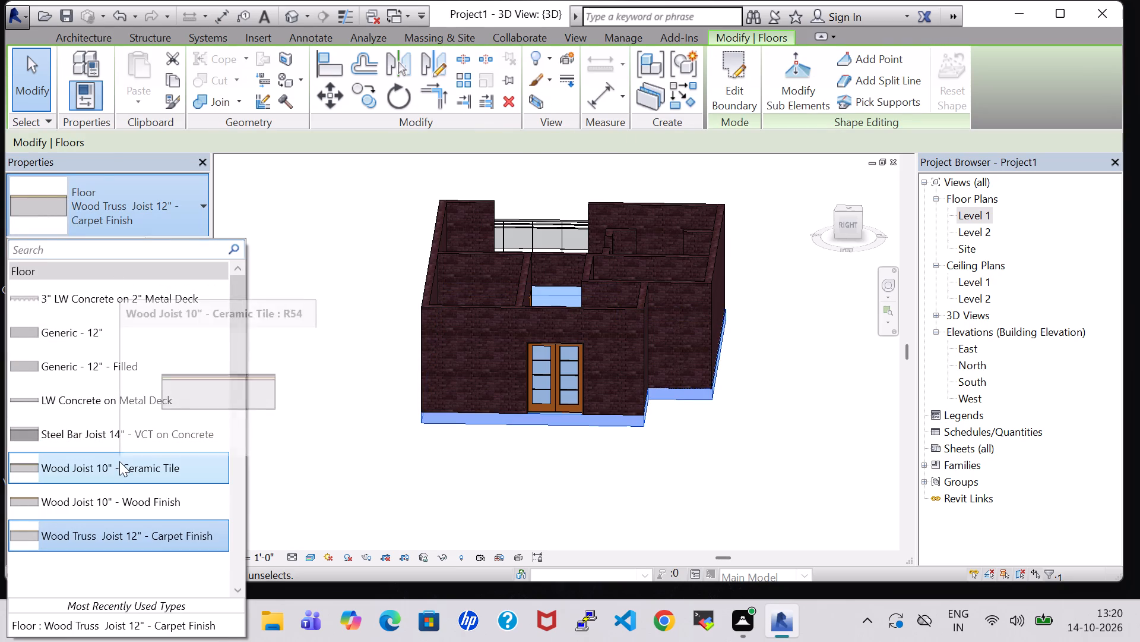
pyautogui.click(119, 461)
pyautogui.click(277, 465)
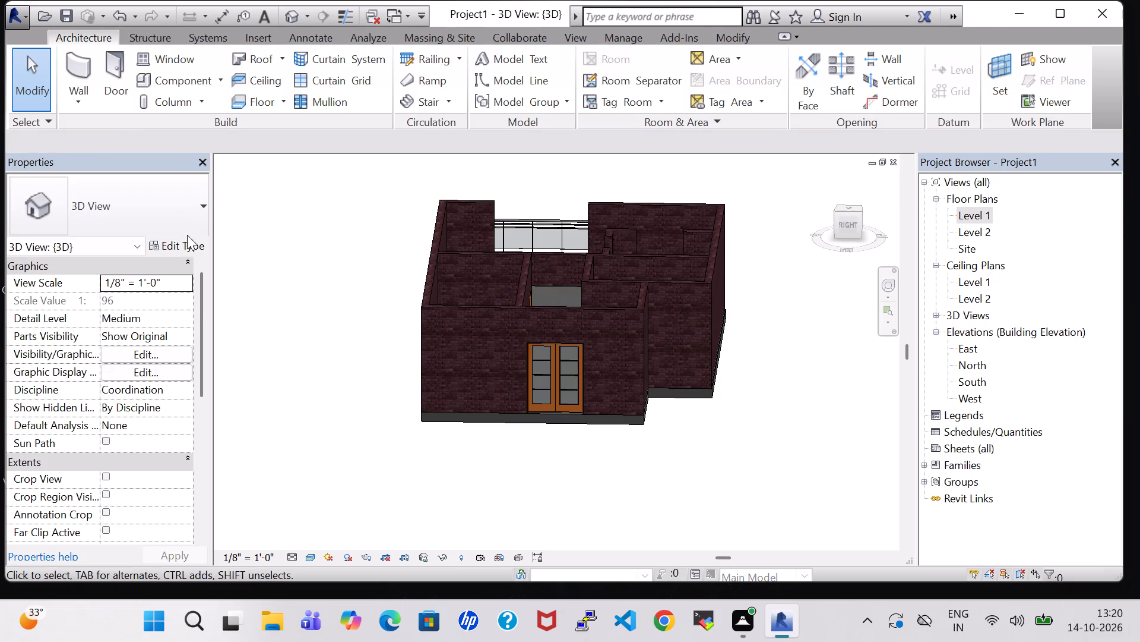
# Change the building's floor type to 3" LW Concrete on 2" Metal Deck.
pyautogui.click(462, 423)
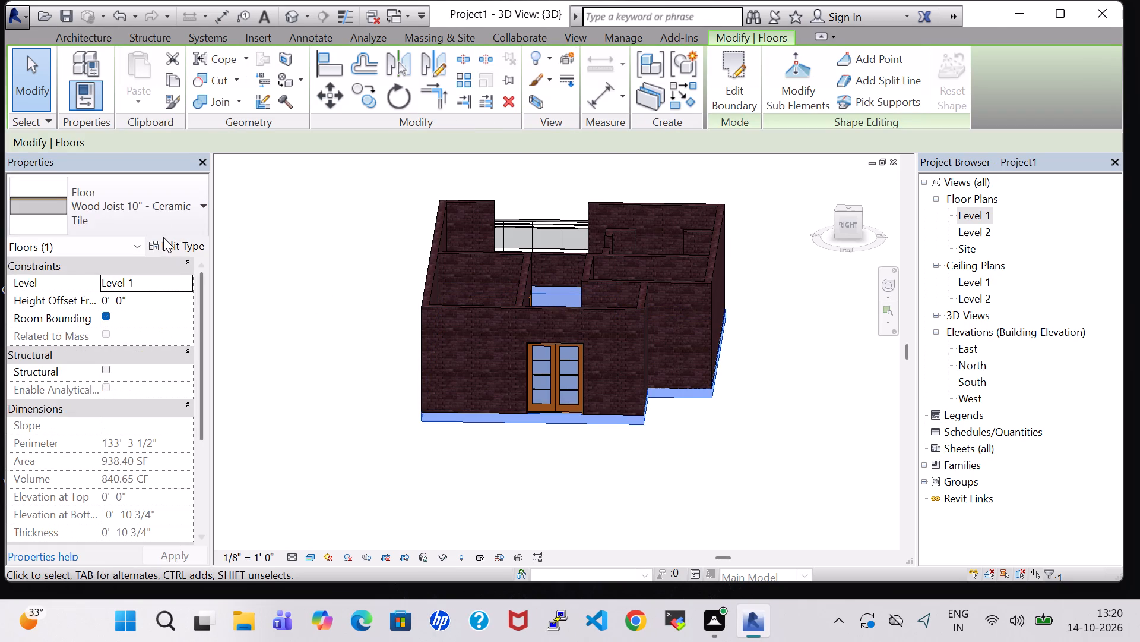
pyautogui.click(150, 201)
pyautogui.scroll(2, 107, 300)
pyautogui.click(107, 300)
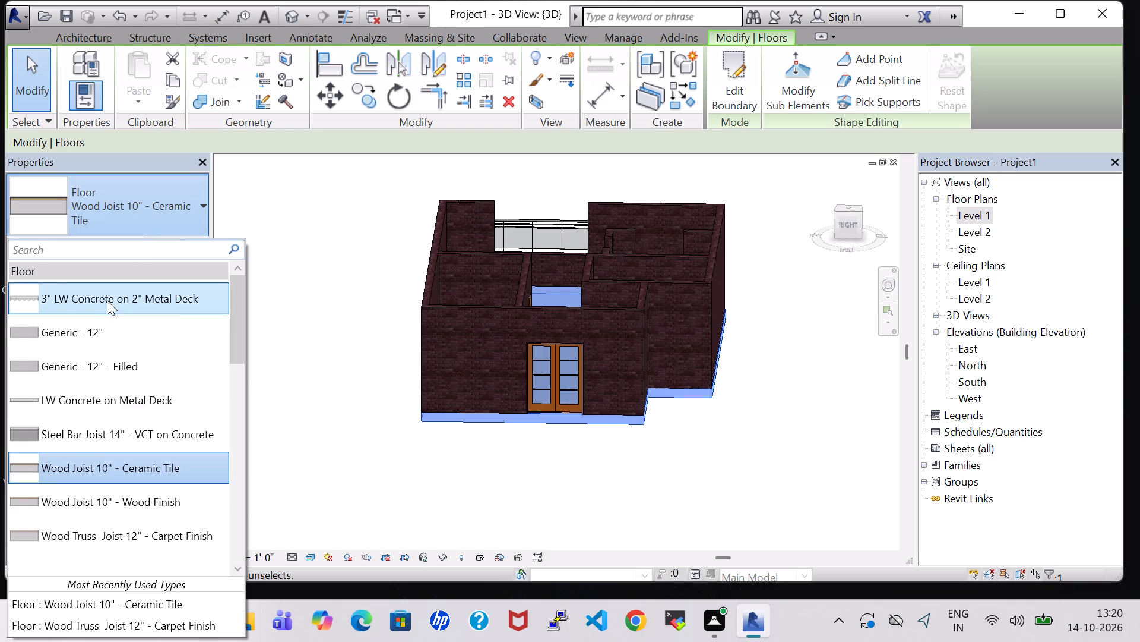
pyautogui.click(374, 443)
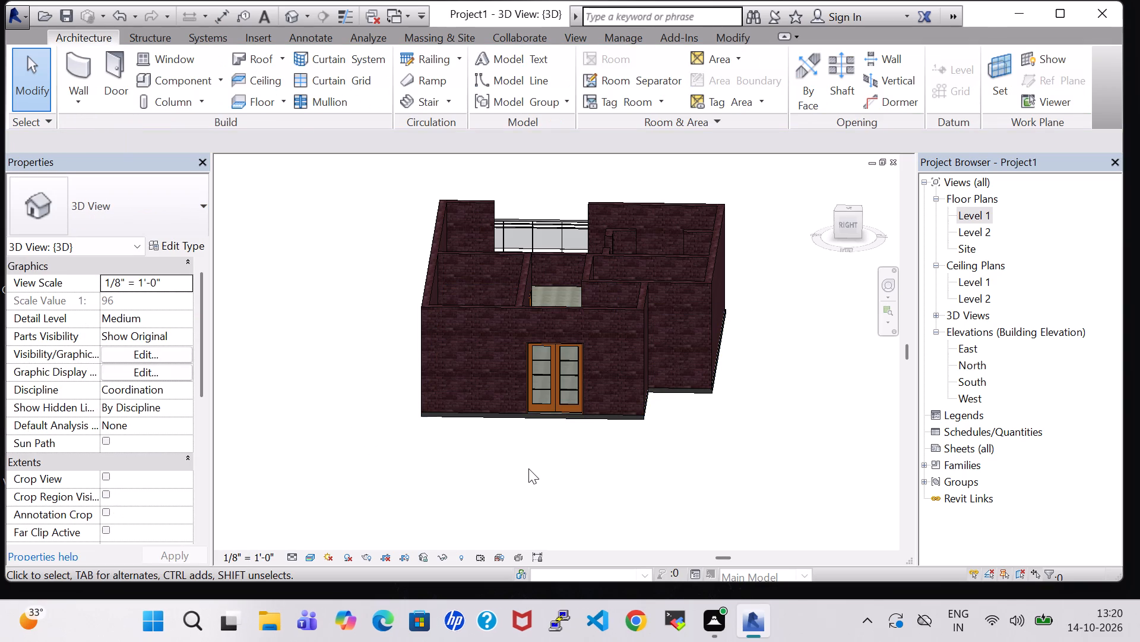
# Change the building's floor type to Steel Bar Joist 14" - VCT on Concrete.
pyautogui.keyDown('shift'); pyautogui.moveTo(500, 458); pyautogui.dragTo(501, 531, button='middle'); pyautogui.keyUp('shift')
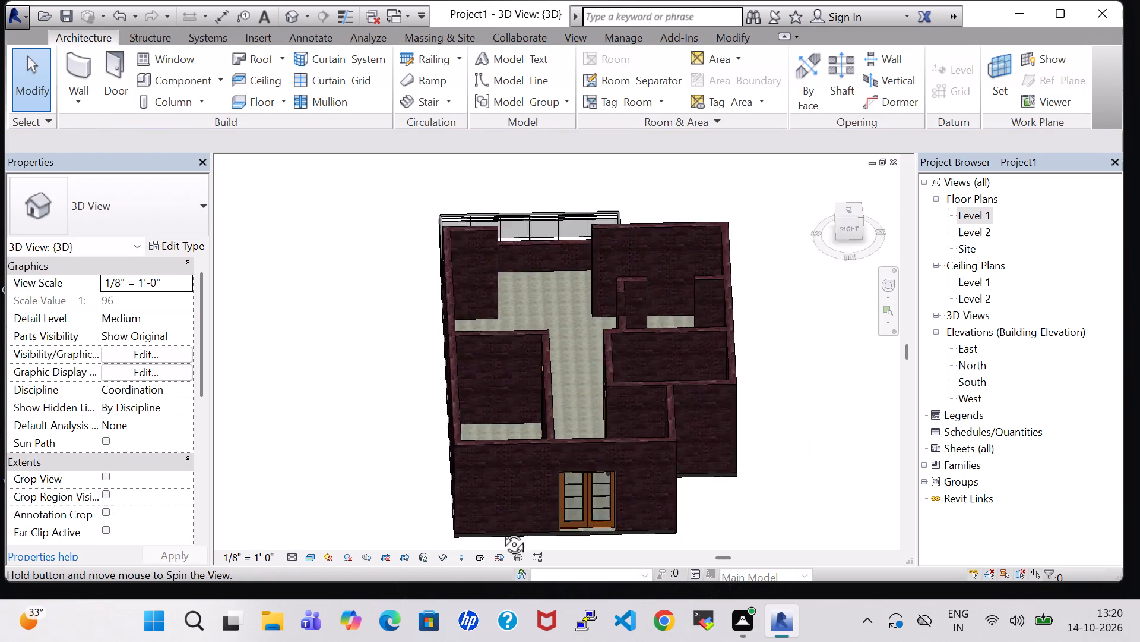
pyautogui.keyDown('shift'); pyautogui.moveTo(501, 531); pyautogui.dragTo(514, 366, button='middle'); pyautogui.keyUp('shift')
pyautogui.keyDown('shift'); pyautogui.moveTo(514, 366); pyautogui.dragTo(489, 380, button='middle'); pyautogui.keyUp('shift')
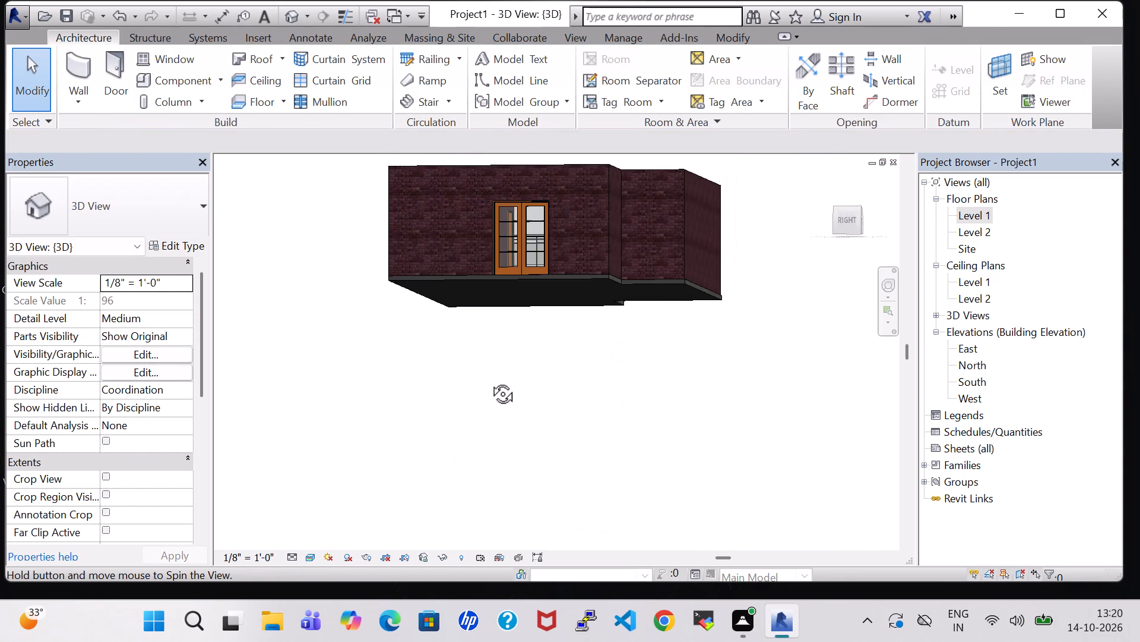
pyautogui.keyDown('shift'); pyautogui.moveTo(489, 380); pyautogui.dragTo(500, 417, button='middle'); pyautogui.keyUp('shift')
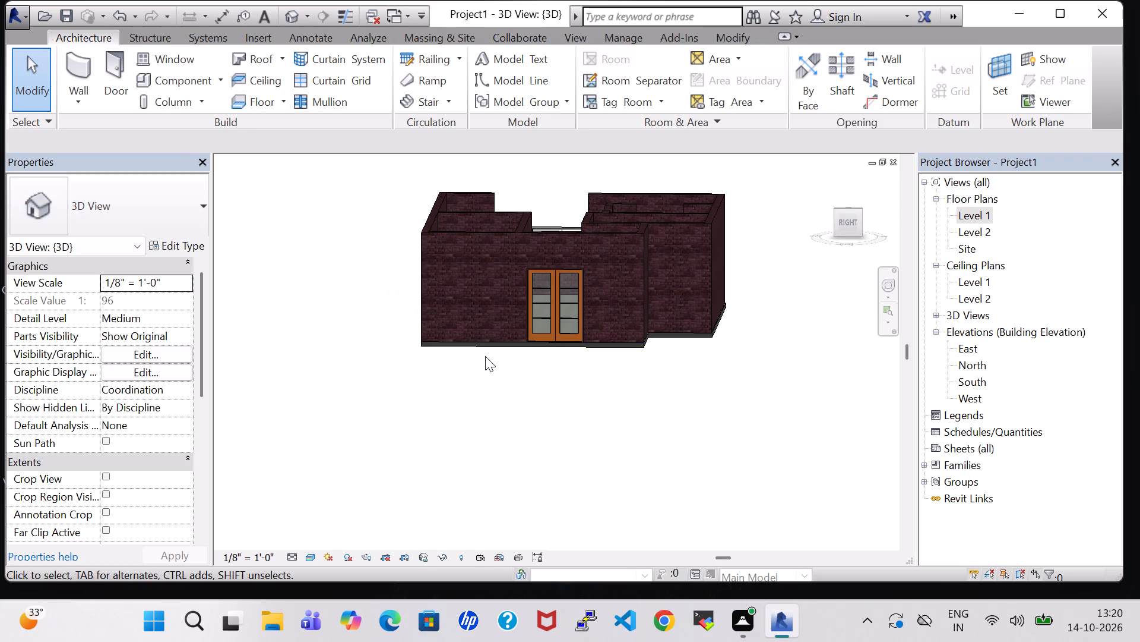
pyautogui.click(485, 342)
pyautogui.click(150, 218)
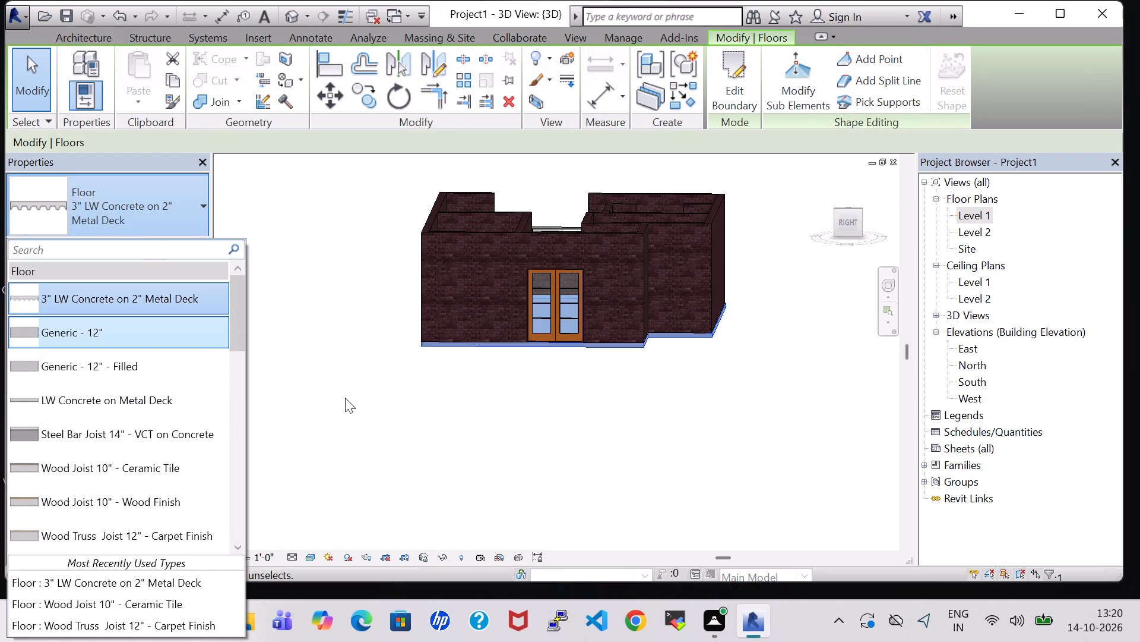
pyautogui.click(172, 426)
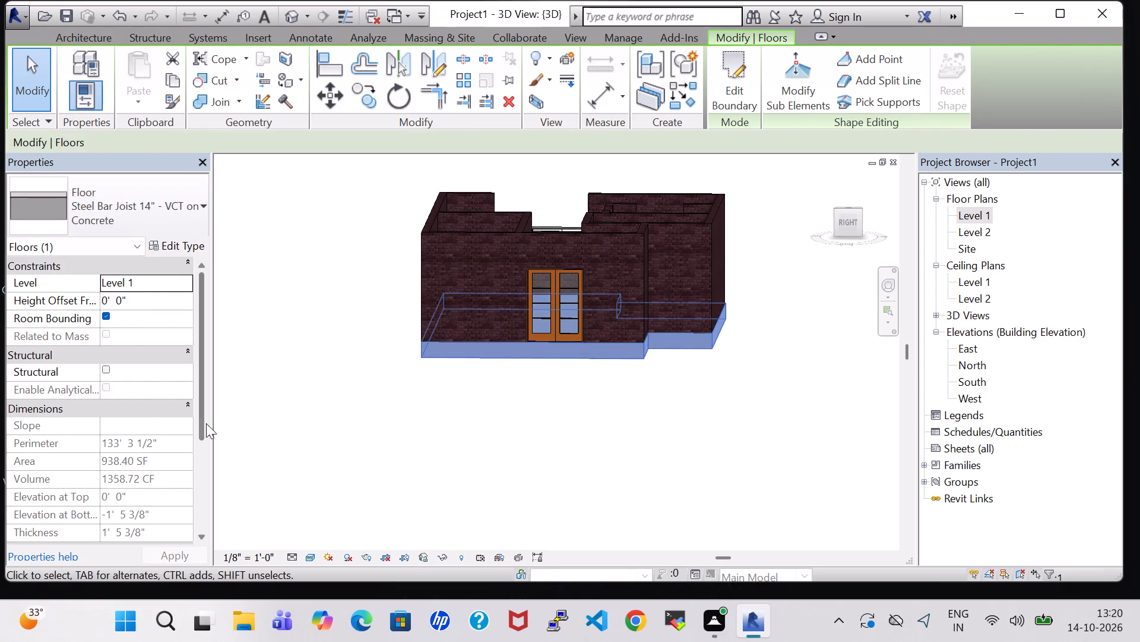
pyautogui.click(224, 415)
# Examine the floor's thickness and surface finish in the 3D view and its surface pattern in the Level 1 floor plan.
pyautogui.keyDown('shift'); pyautogui.moveTo(343, 398); pyautogui.dragTo(312, 517, button='middle'); pyautogui.keyUp('shift')
pyautogui.keyDown('shift'); pyautogui.scroll(-1, 347, 423); pyautogui.keyUp('shift')
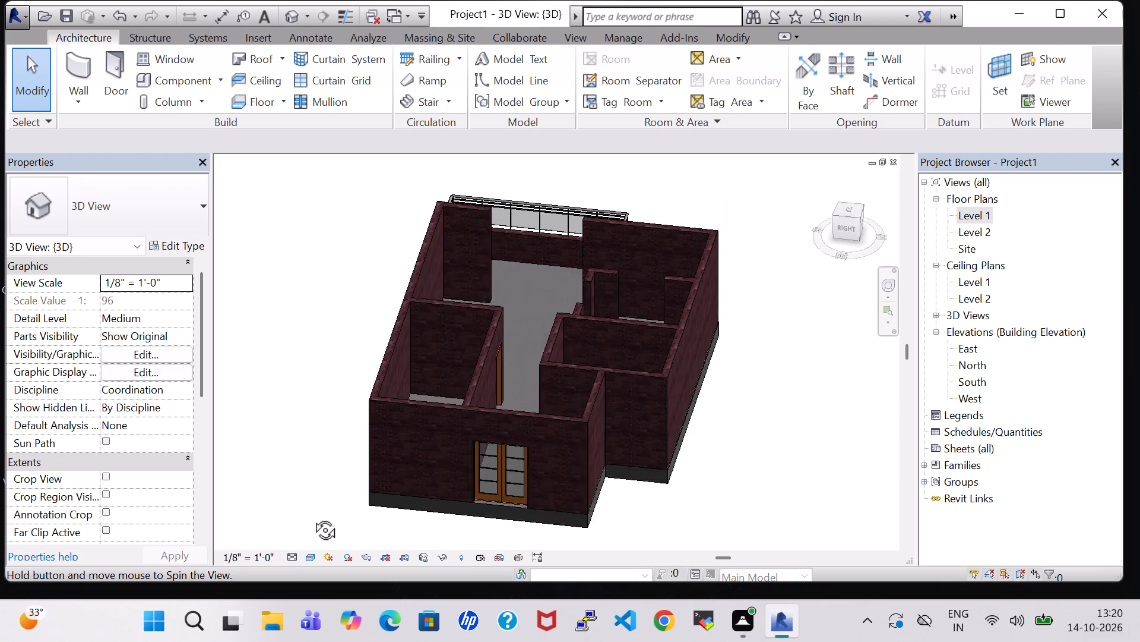
pyautogui.keyDown('shift'); pyautogui.moveTo(312, 517); pyautogui.dragTo(311, 517, button='middle'); pyautogui.keyUp('shift')
pyautogui.keyDown('shift'); pyautogui.moveTo(743, 432); pyautogui.dragTo(800, 372, button='middle'); pyautogui.keyUp('shift')
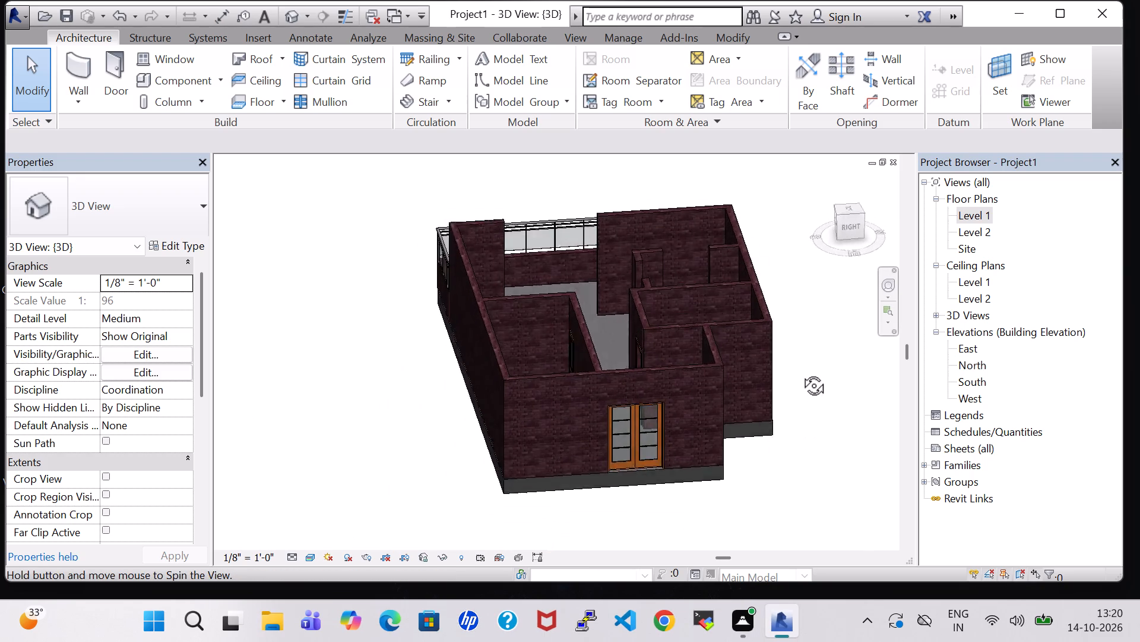
pyautogui.keyDown('shift'); pyautogui.moveTo(800, 372); pyautogui.dragTo(786, 323, button='middle'); pyautogui.keyUp('shift')
pyautogui.doubleClick(974, 212)
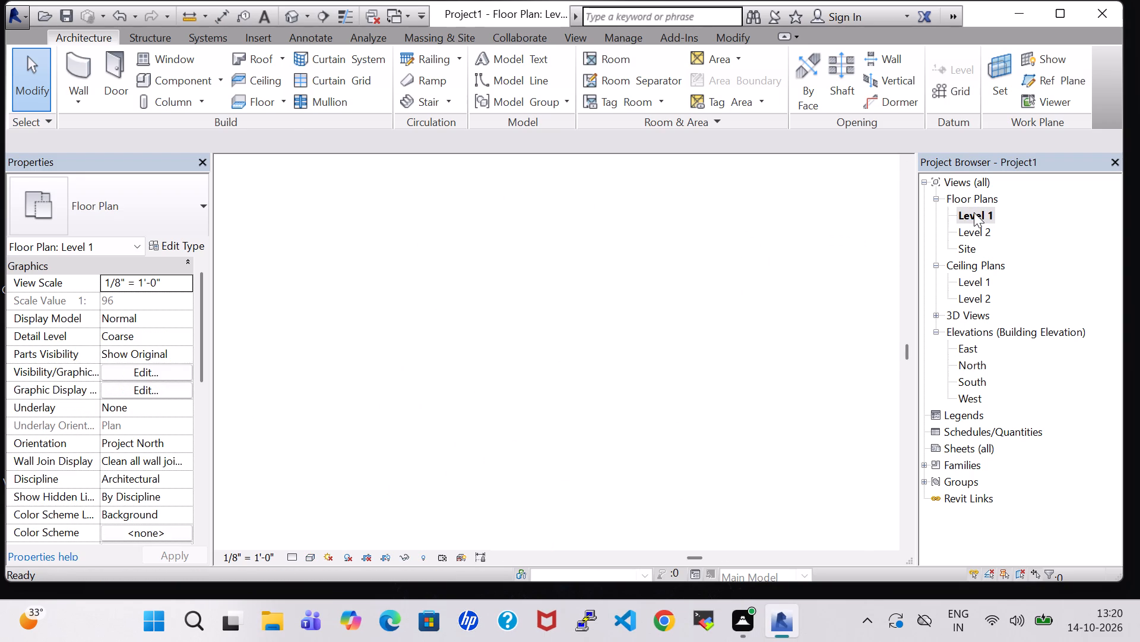
pyautogui.scroll(-2, 574, 375)
pyautogui.scroll(-1, 647, 374)
pyautogui.moveTo(692, 468); pyautogui.dragTo(492, 467, button='middle')
pyautogui.scroll(-2, 492, 467)
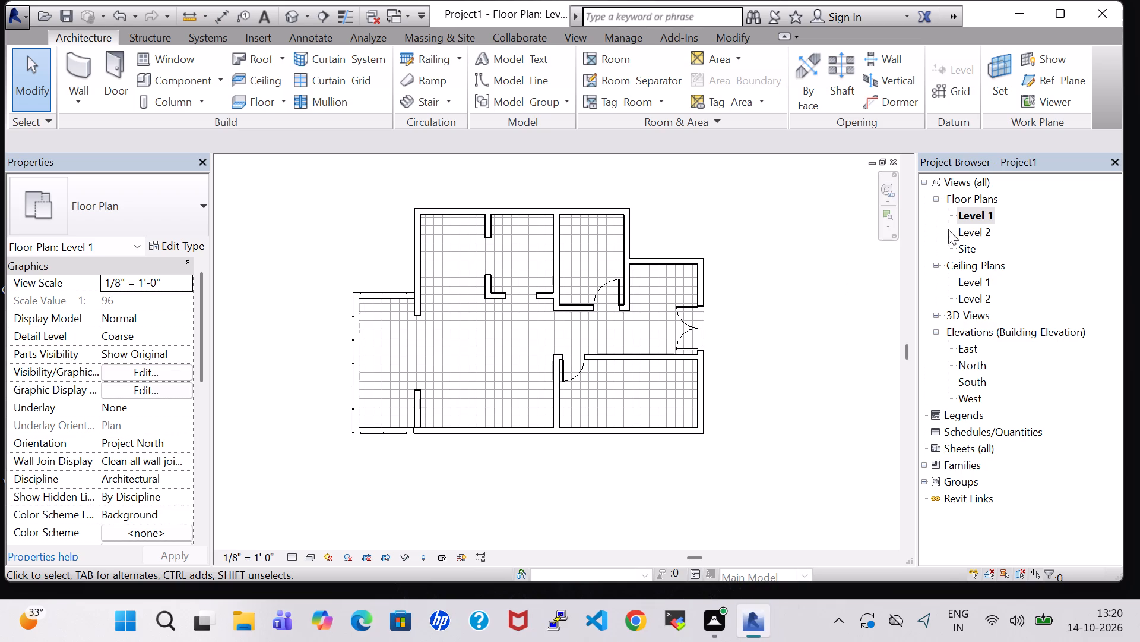
pyautogui.doubleClick(988, 211)
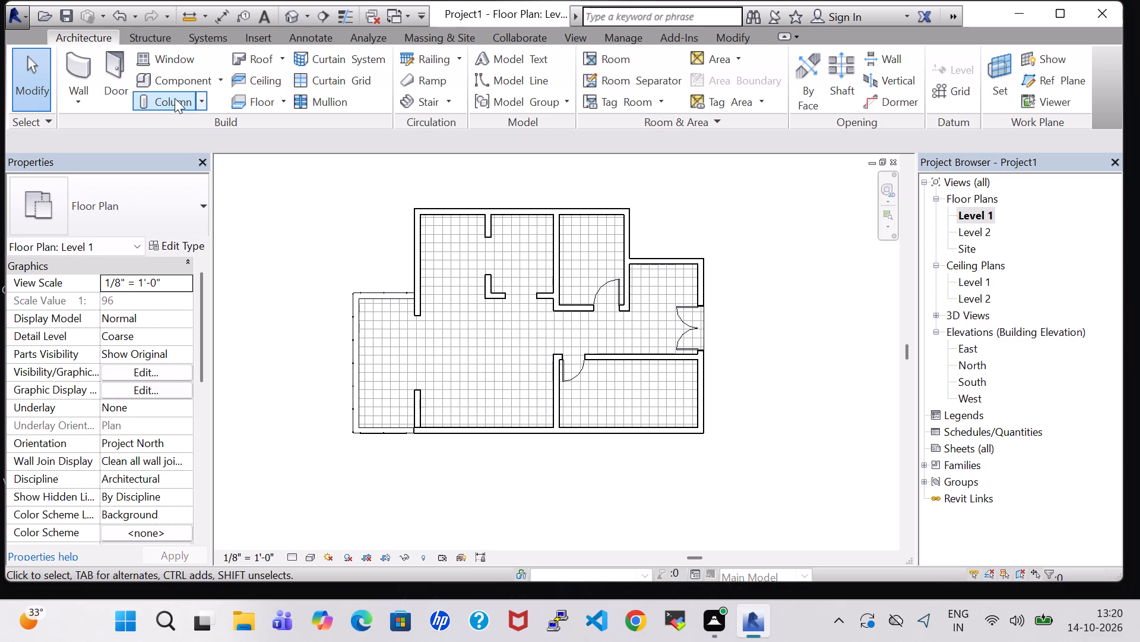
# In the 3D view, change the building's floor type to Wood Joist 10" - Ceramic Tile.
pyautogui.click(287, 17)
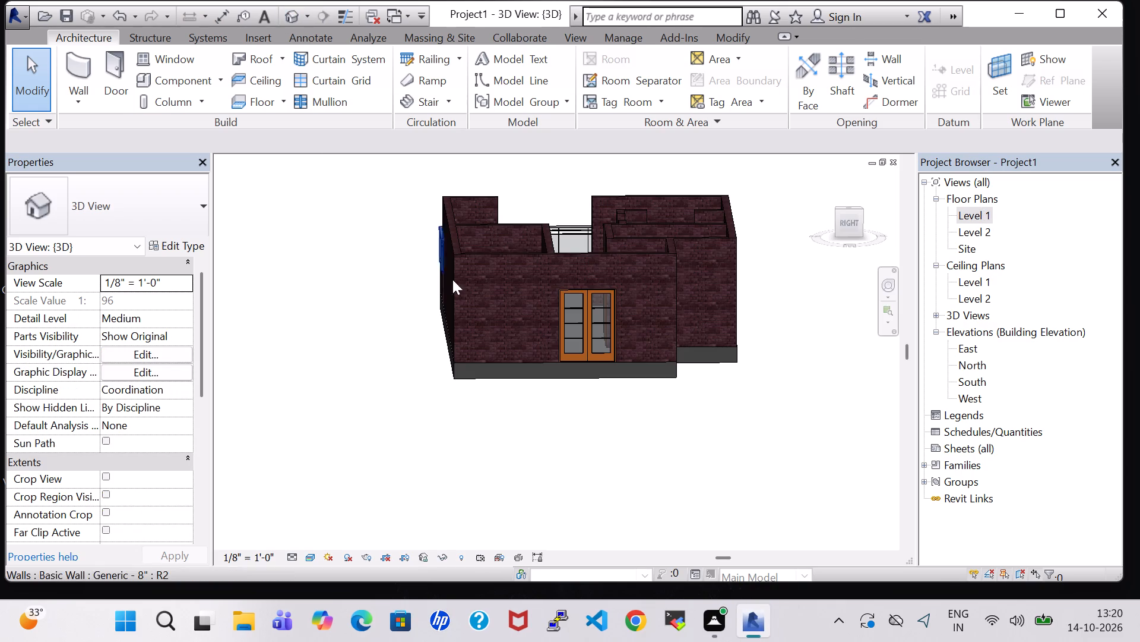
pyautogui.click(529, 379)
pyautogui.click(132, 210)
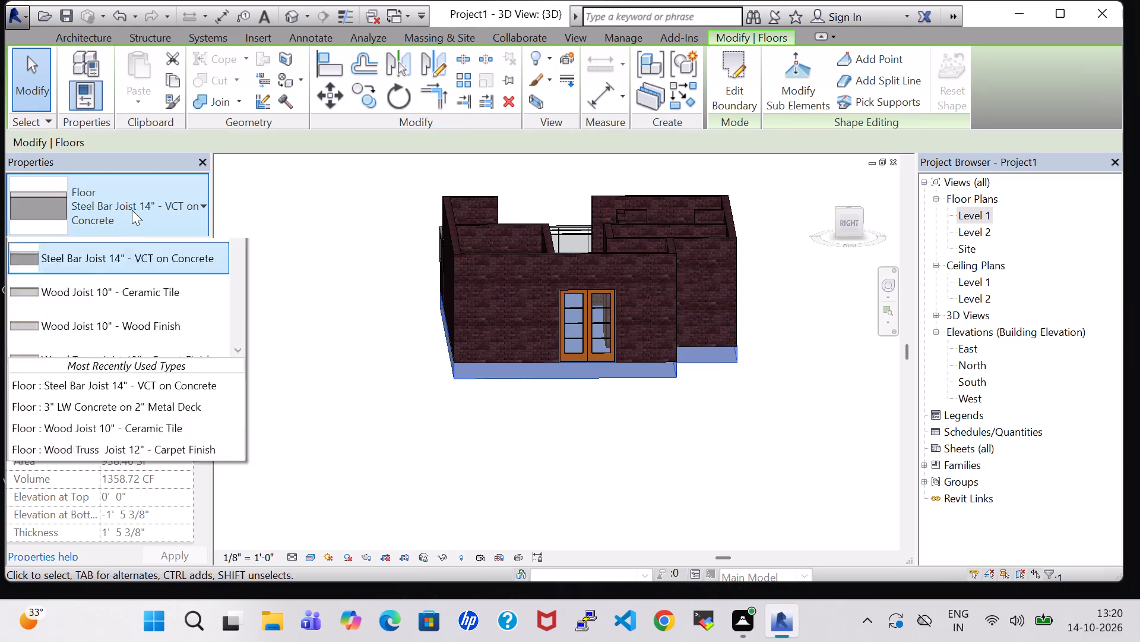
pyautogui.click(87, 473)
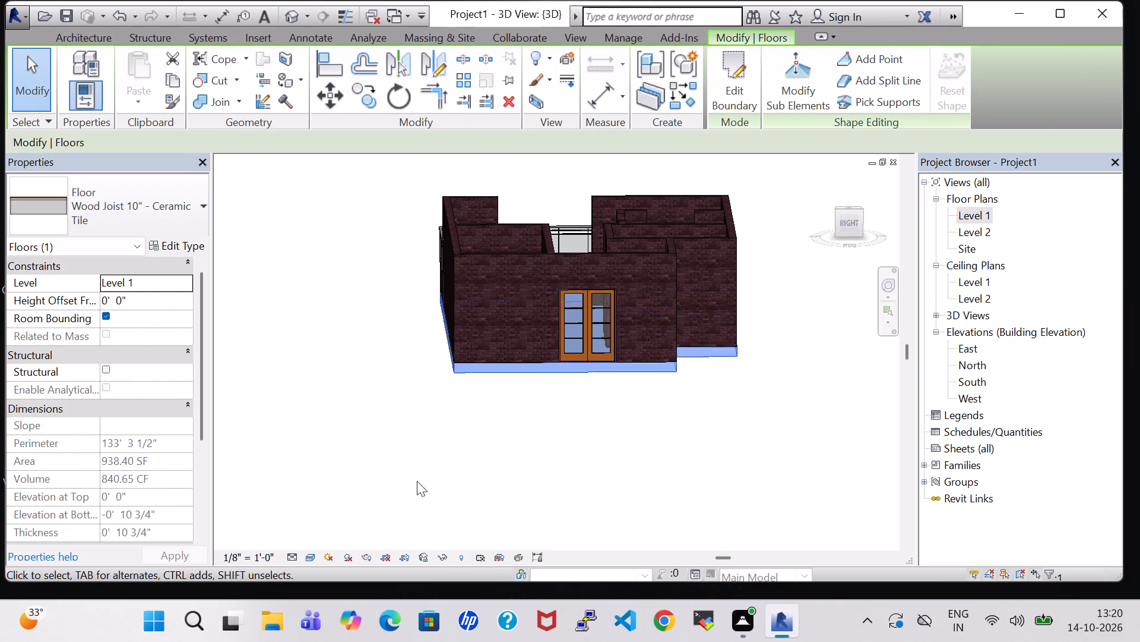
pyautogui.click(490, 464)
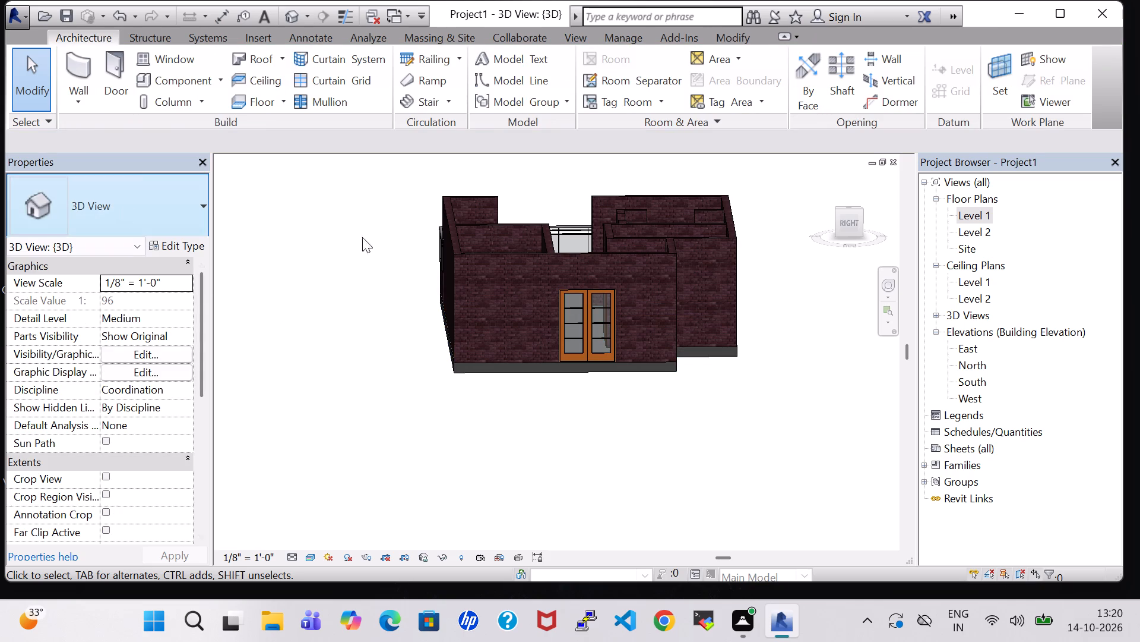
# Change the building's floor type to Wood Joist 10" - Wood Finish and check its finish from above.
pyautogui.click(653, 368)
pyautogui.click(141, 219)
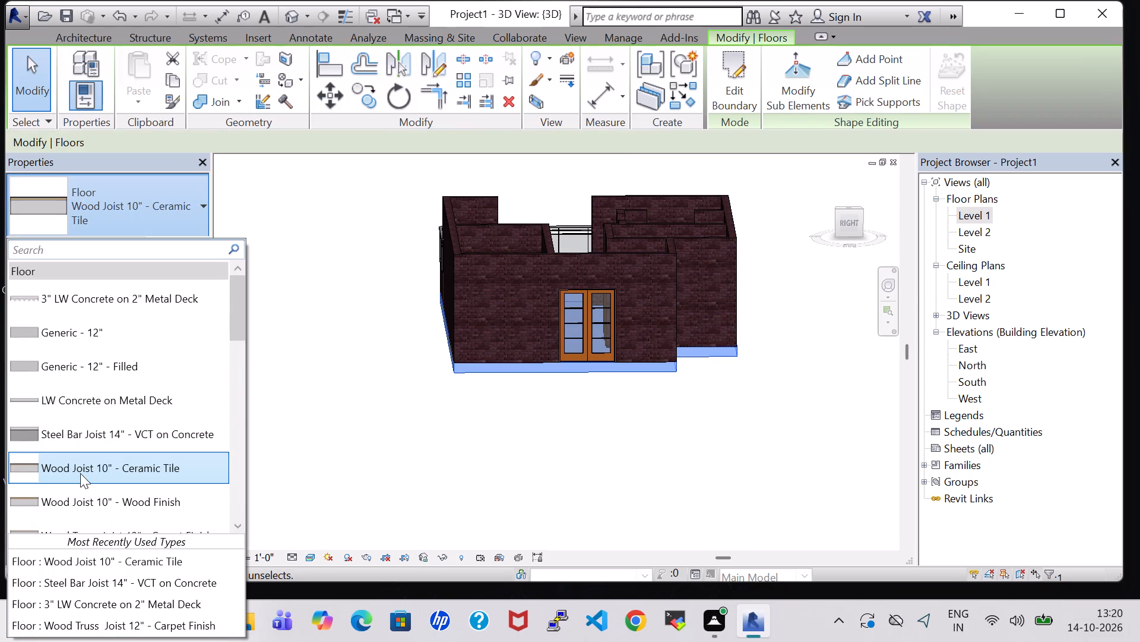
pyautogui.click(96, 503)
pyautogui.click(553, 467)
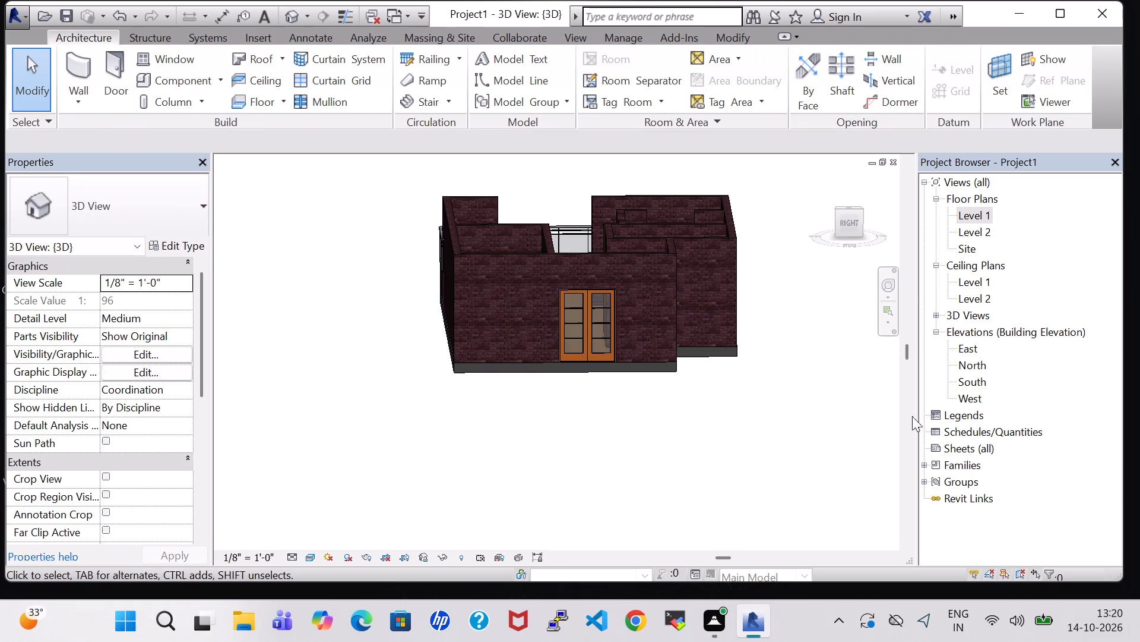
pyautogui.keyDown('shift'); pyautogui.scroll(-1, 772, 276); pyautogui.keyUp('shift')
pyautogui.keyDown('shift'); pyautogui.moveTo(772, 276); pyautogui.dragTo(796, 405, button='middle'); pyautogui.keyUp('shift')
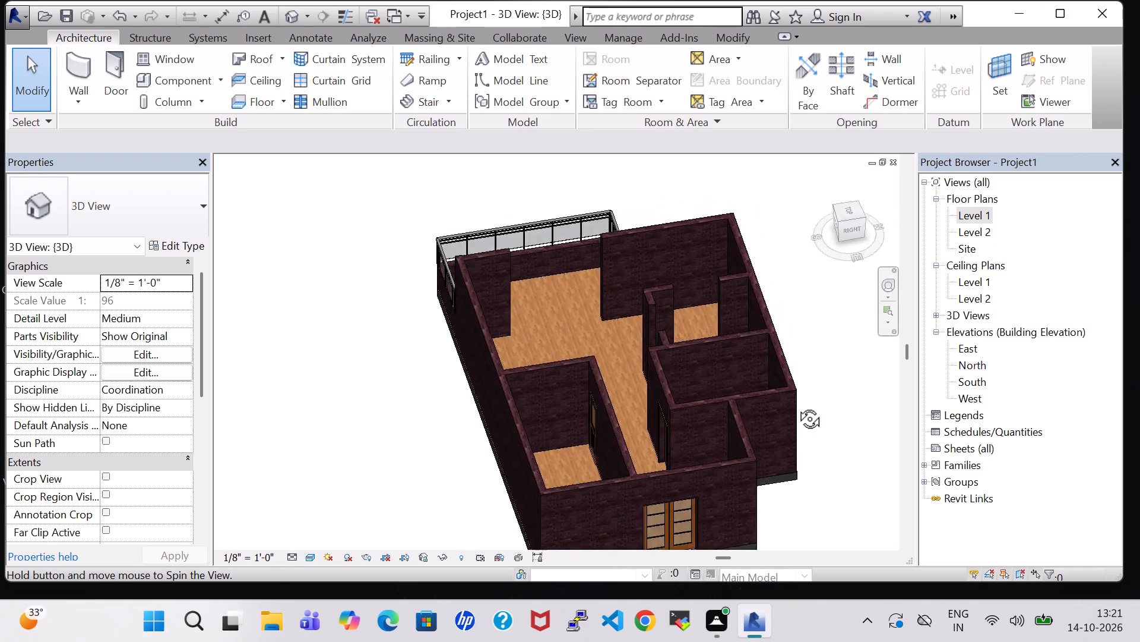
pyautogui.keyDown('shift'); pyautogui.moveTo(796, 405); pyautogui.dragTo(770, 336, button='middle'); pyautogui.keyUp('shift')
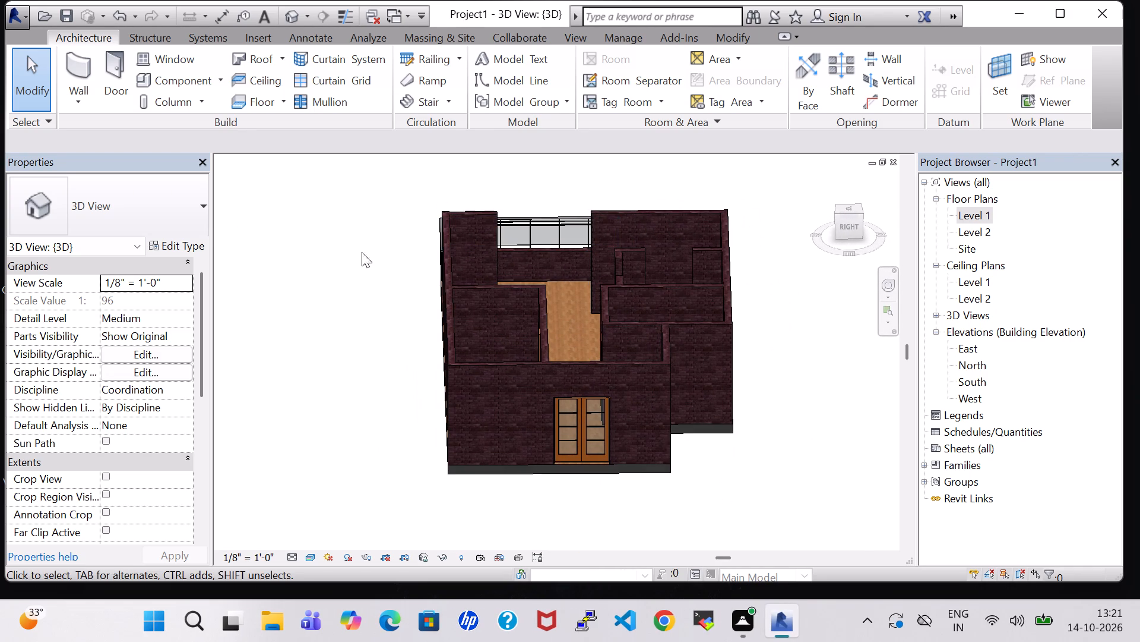
# Change the building's floor type back to Wood Joist 10" - Ceramic Tile.
pyautogui.click(603, 473)
pyautogui.click(179, 218)
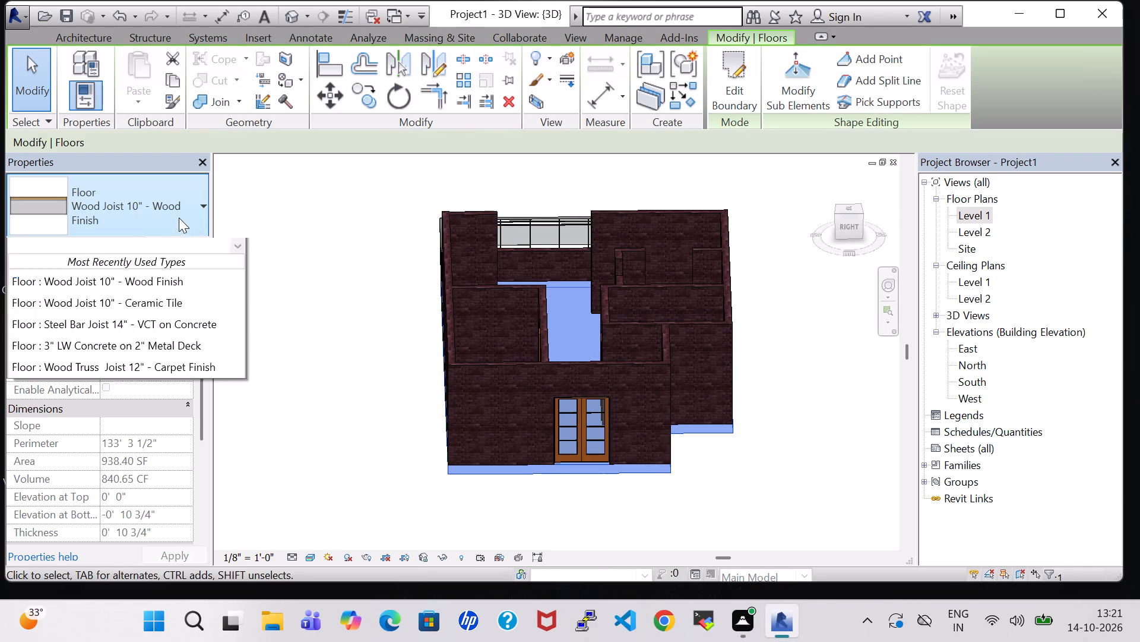
pyautogui.scroll(1, 153, 265)
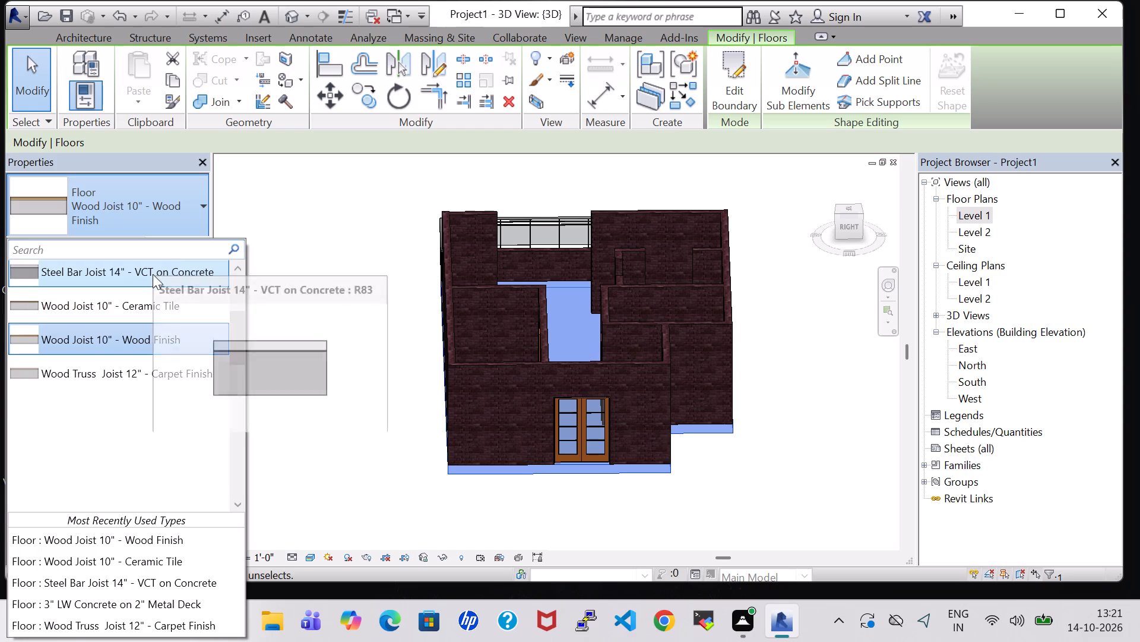
pyautogui.click(156, 299)
pyautogui.click(767, 344)
pyautogui.keyDown('shift'); pyautogui.moveTo(799, 319); pyautogui.dragTo(815, 276, button='middle'); pyautogui.keyUp('shift')
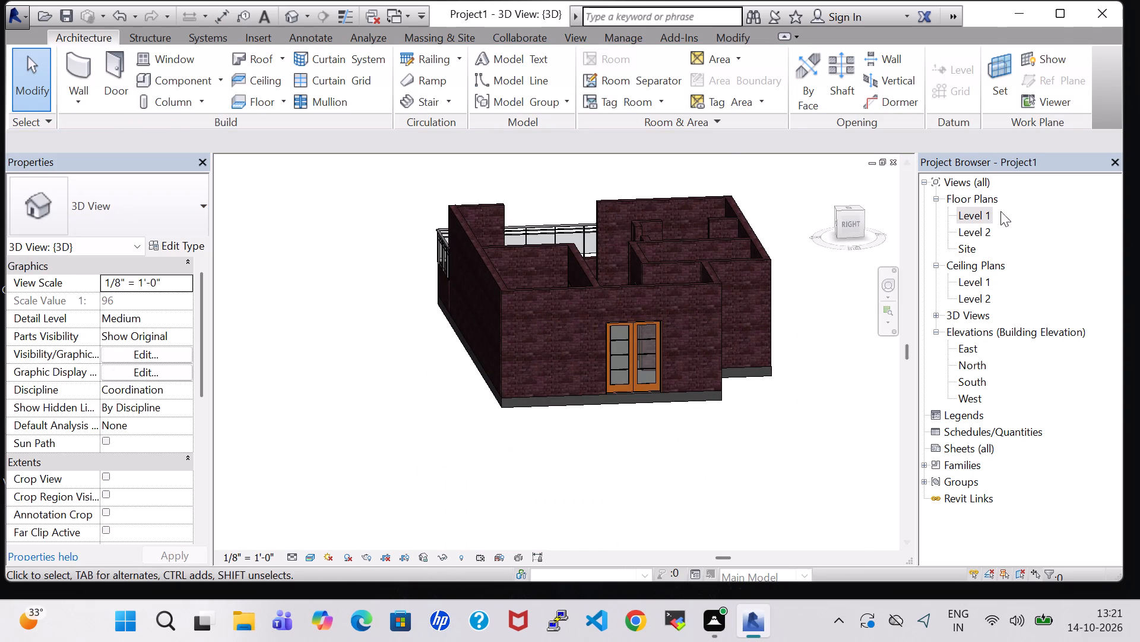
# In the Level 1 plan, start a footprint roof based on Level 2 and sketch its closed, slope-defining boundary along the outer walls and west railing.
pyautogui.doubleClick(988, 212)
pyautogui.scroll(-2, 678, 280)
pyautogui.scroll(3, 740, 298)
pyautogui.moveTo(740, 298); pyautogui.dragTo(796, 320, button='middle')
pyautogui.moveTo(796, 320); pyautogui.dragTo(811, 296, button='middle')
pyautogui.doubleClick(976, 216)
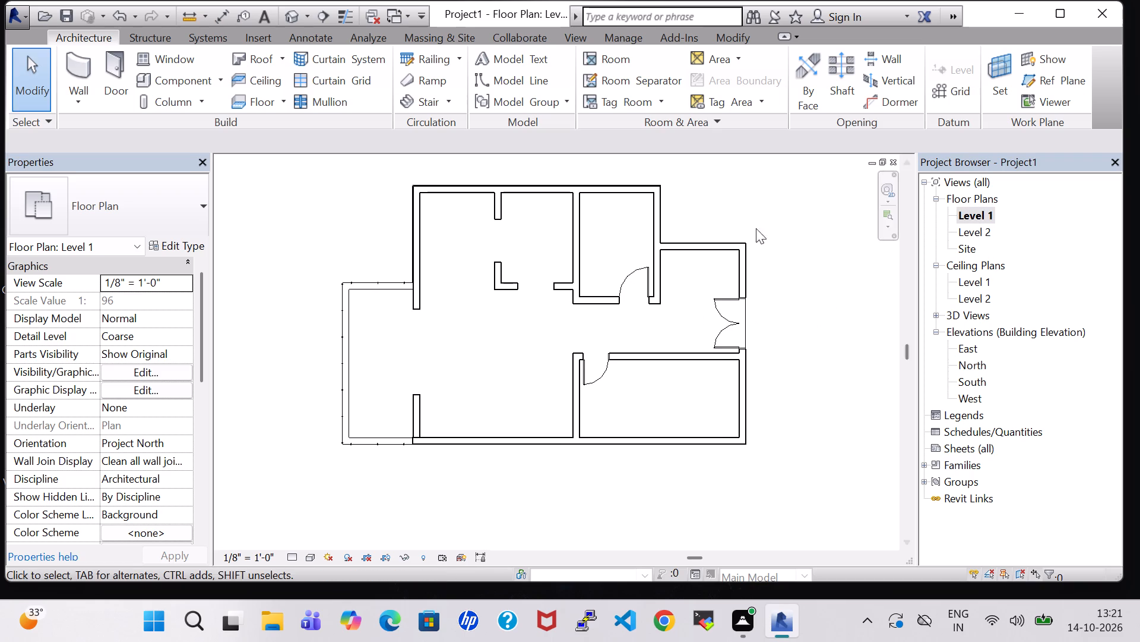
pyautogui.click(255, 56)
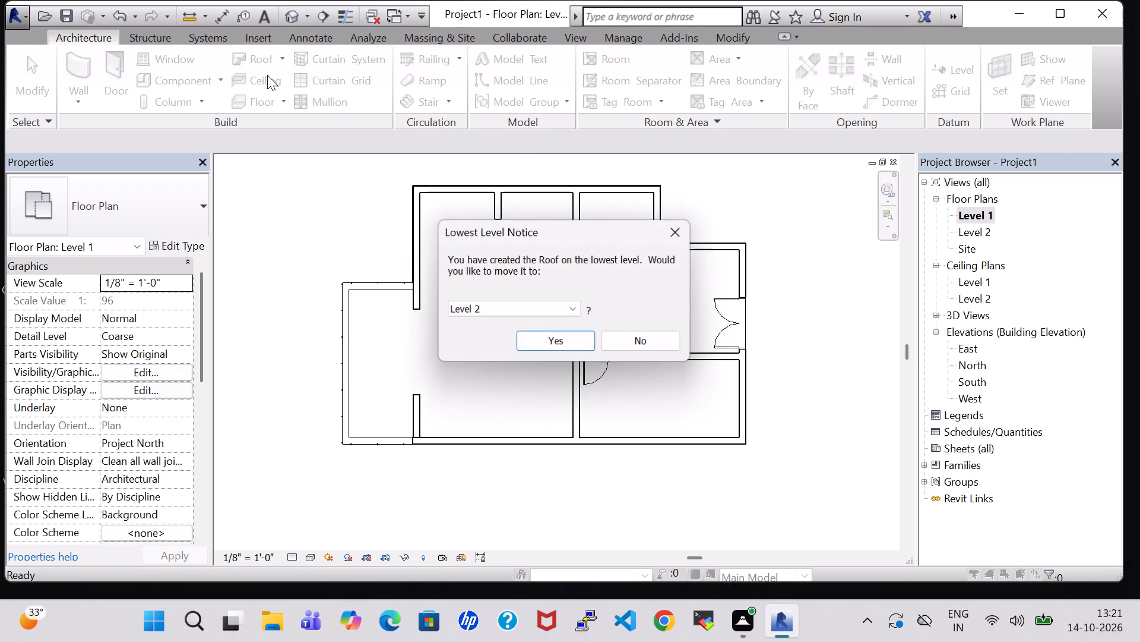
pyautogui.click(570, 341)
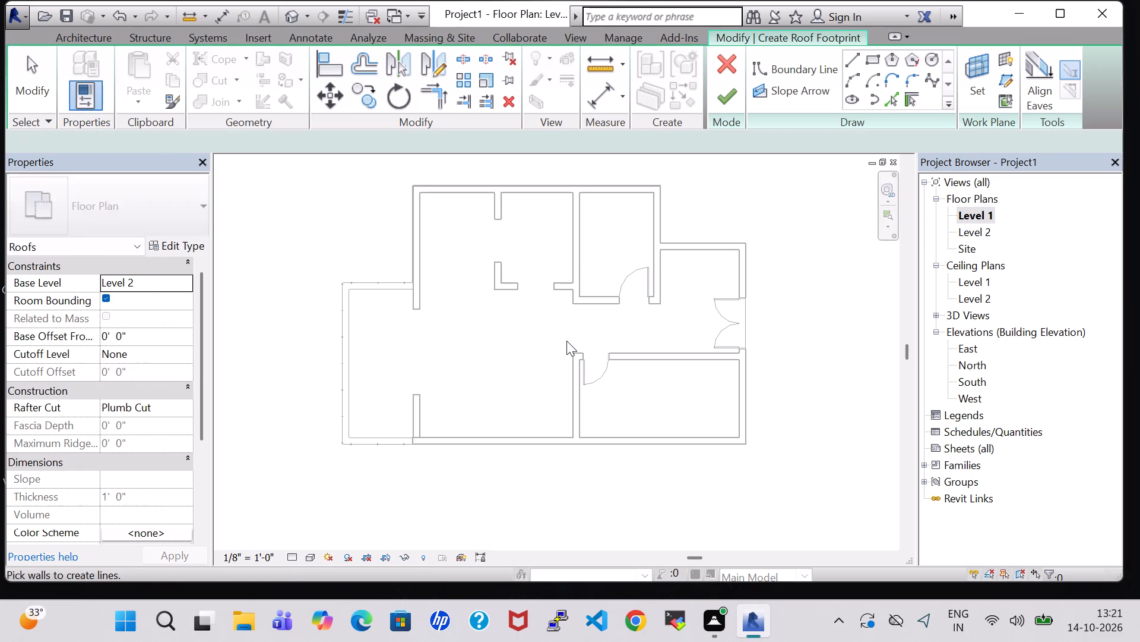
pyautogui.click(857, 59)
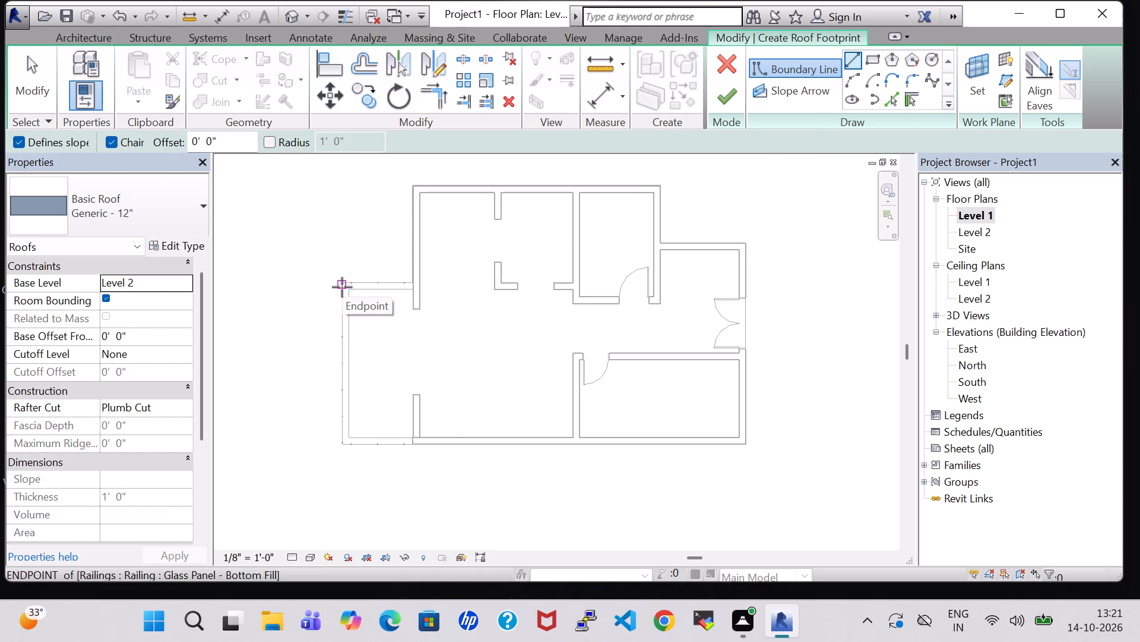
pyautogui.click(342, 287)
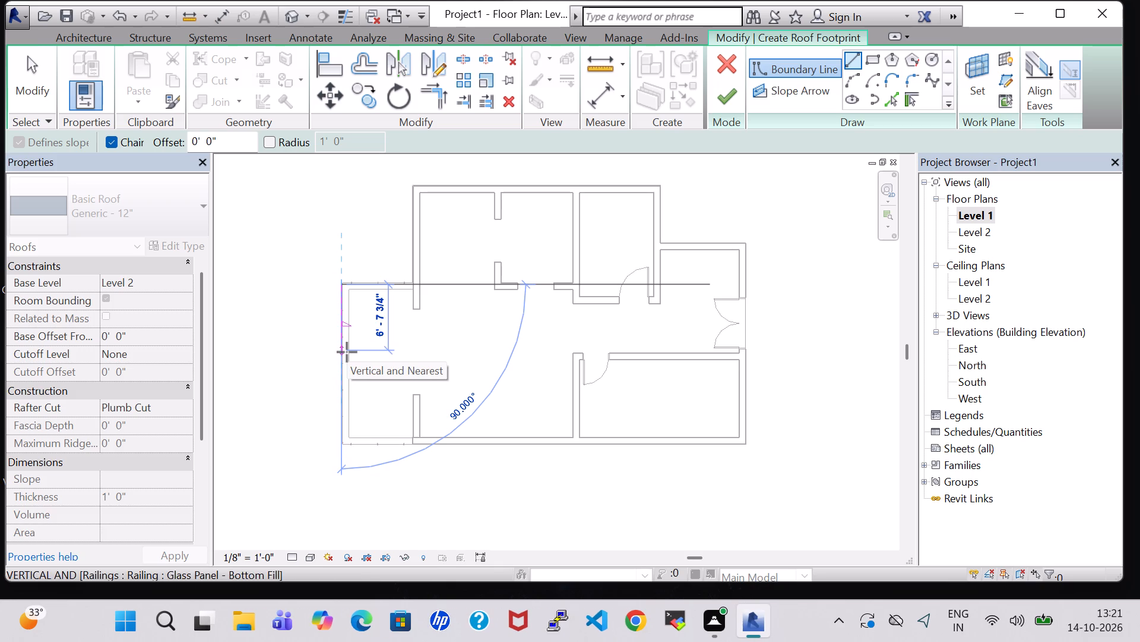
pyautogui.click(342, 443)
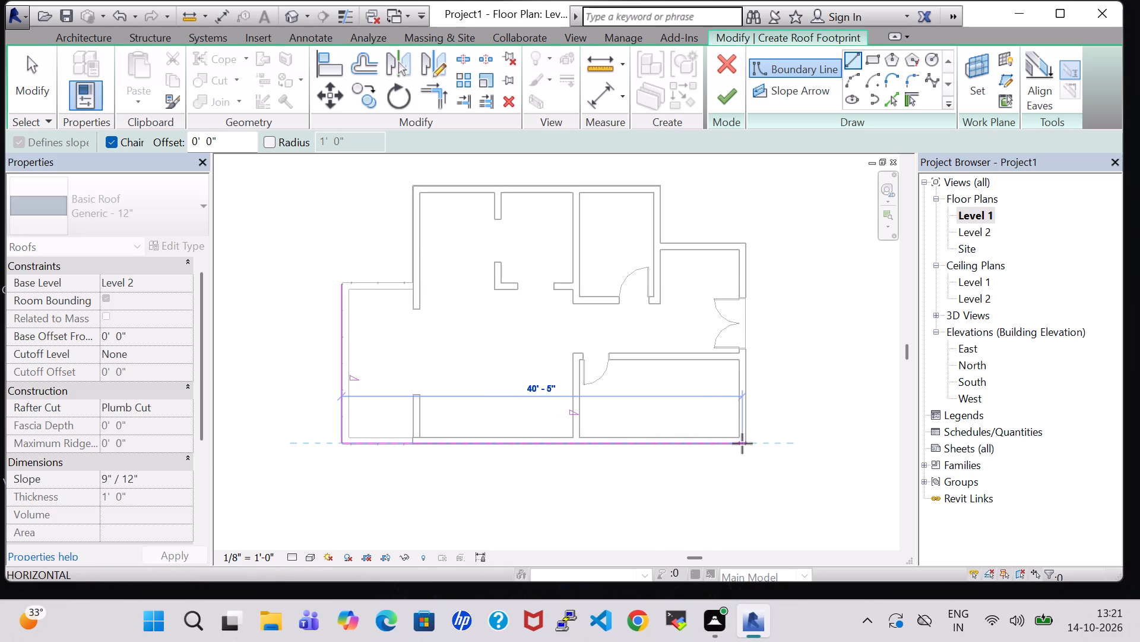
pyautogui.click(746, 443)
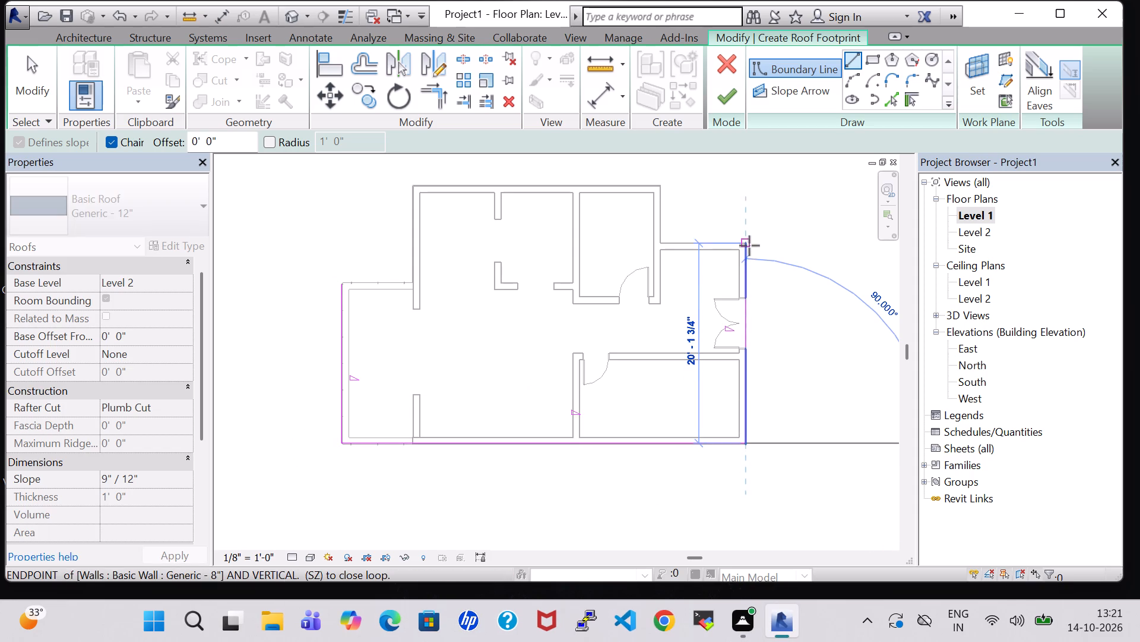
pyautogui.click(748, 245)
pyautogui.click(662, 244)
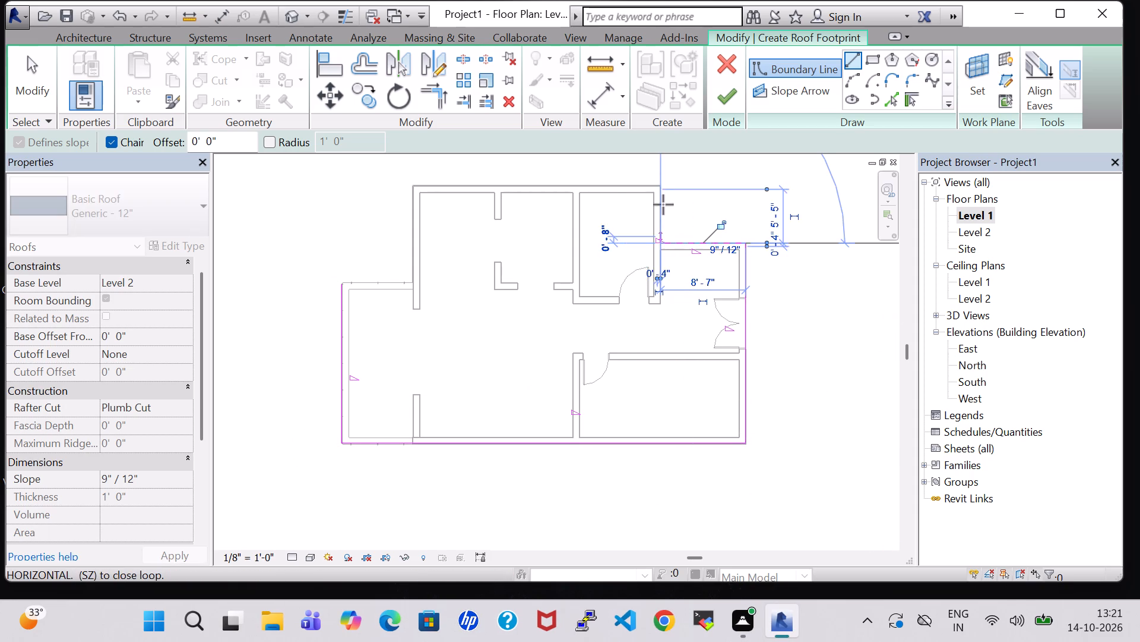
pyautogui.click(661, 188)
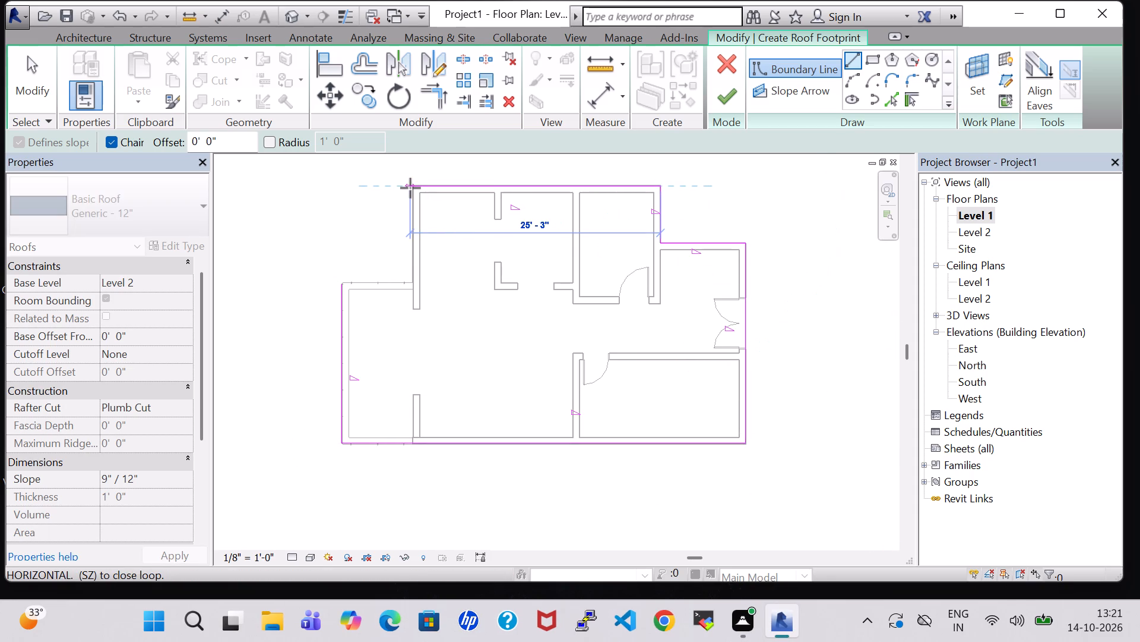
pyautogui.scroll(3, 410, 188)
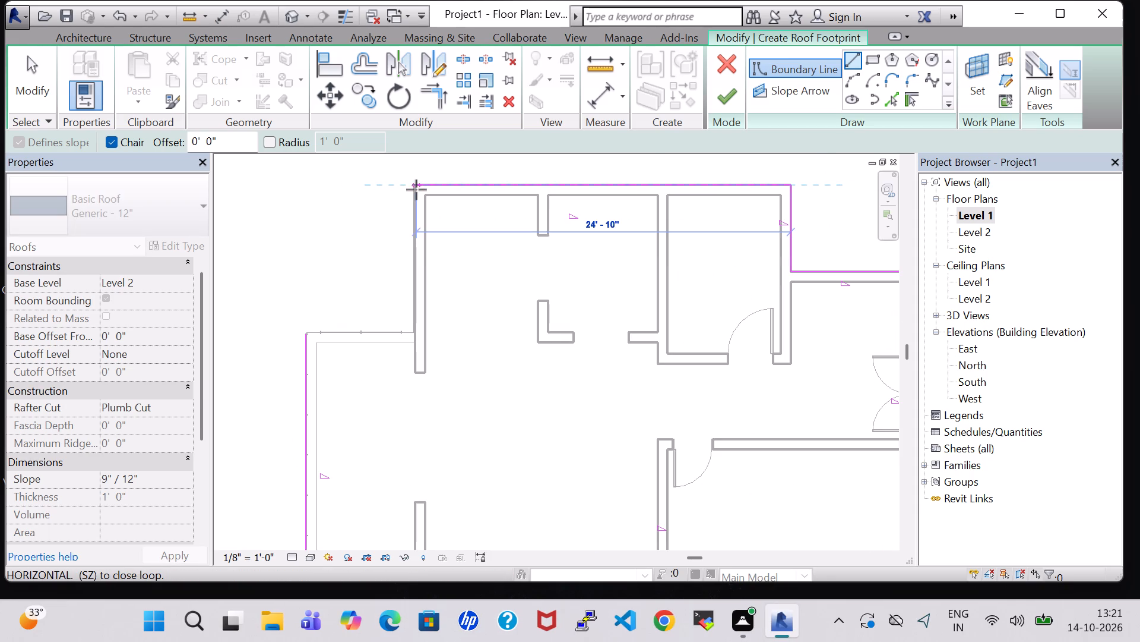
pyautogui.click(416, 182)
pyautogui.click(415, 329)
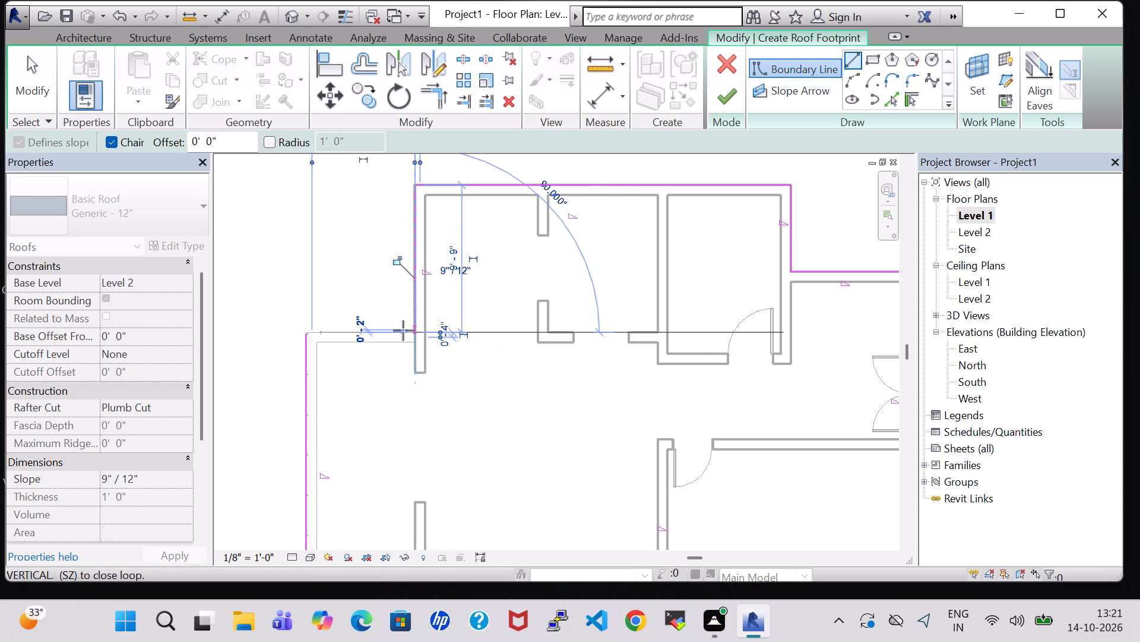
pyautogui.click(308, 335)
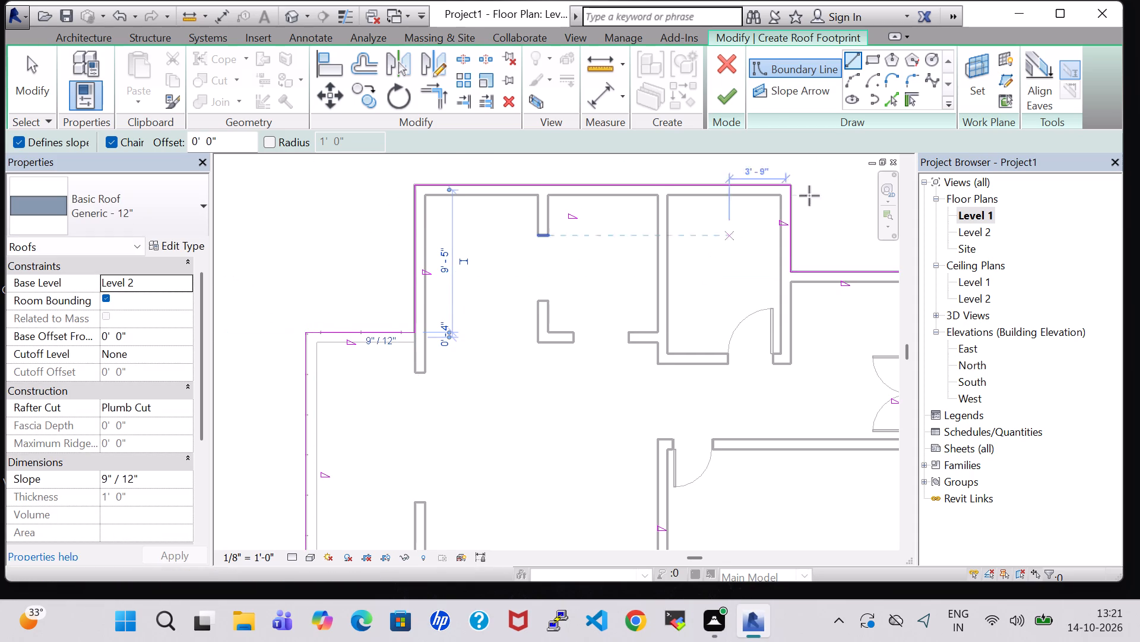
# Finish the roof footprint, attach the highlighted walls to the roof, and show the building in 3D.
pyautogui.click(739, 97)
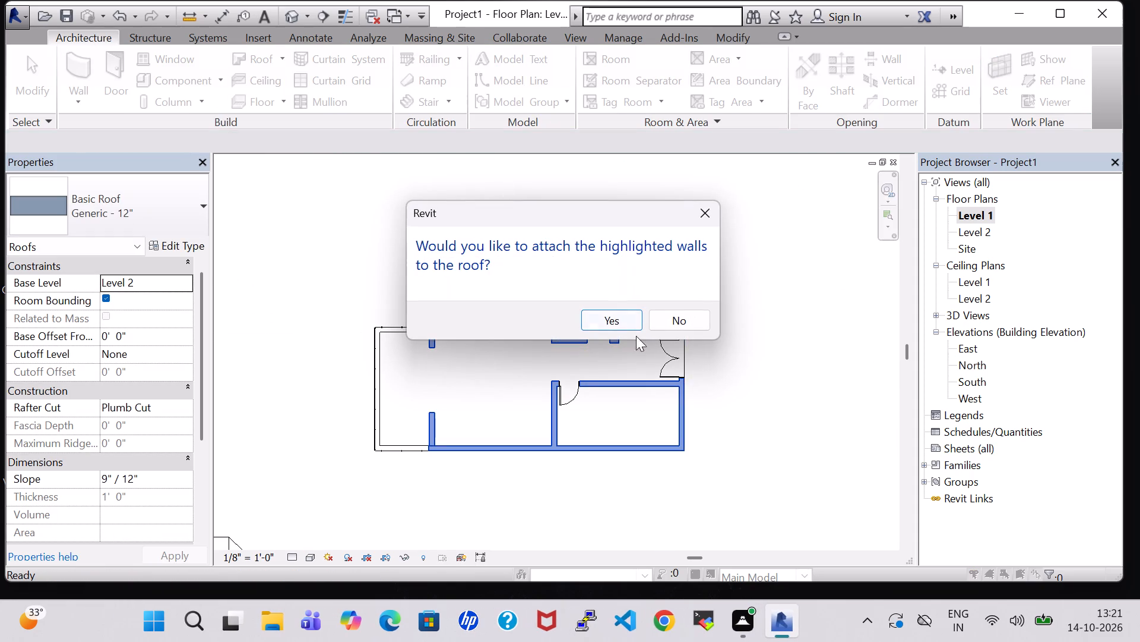
pyautogui.click(619, 324)
pyautogui.click(292, 24)
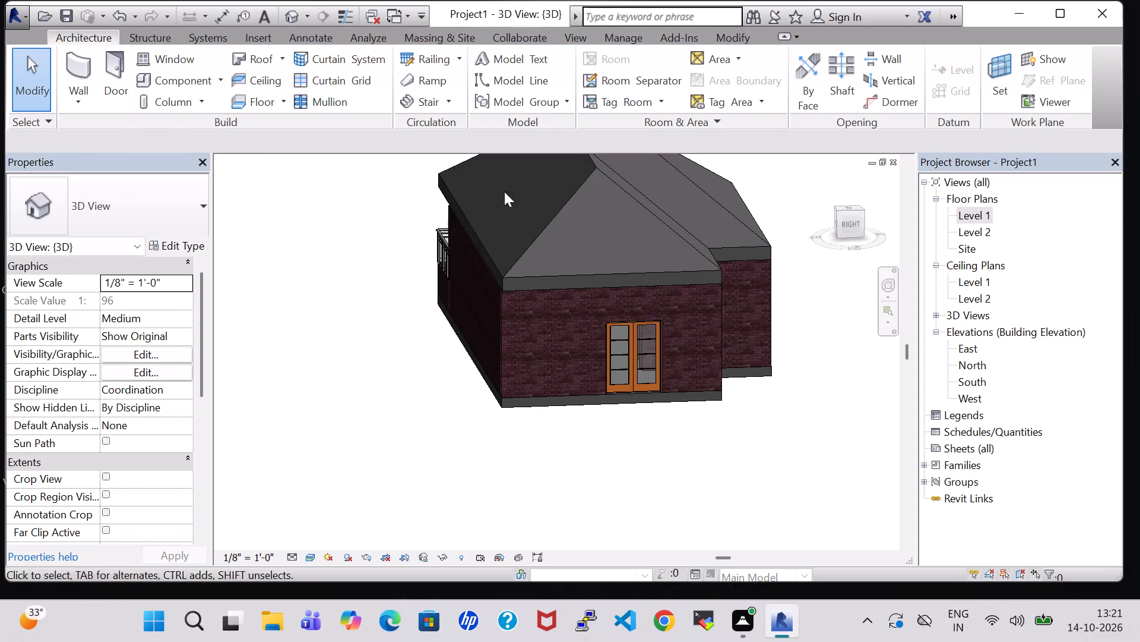
# Examine the roofed building's exterior from all sides in the 3D view.
pyautogui.keyDown('shift'); pyautogui.moveTo(458, 469); pyautogui.dragTo(629, 452, button='middle'); pyautogui.keyUp('shift')
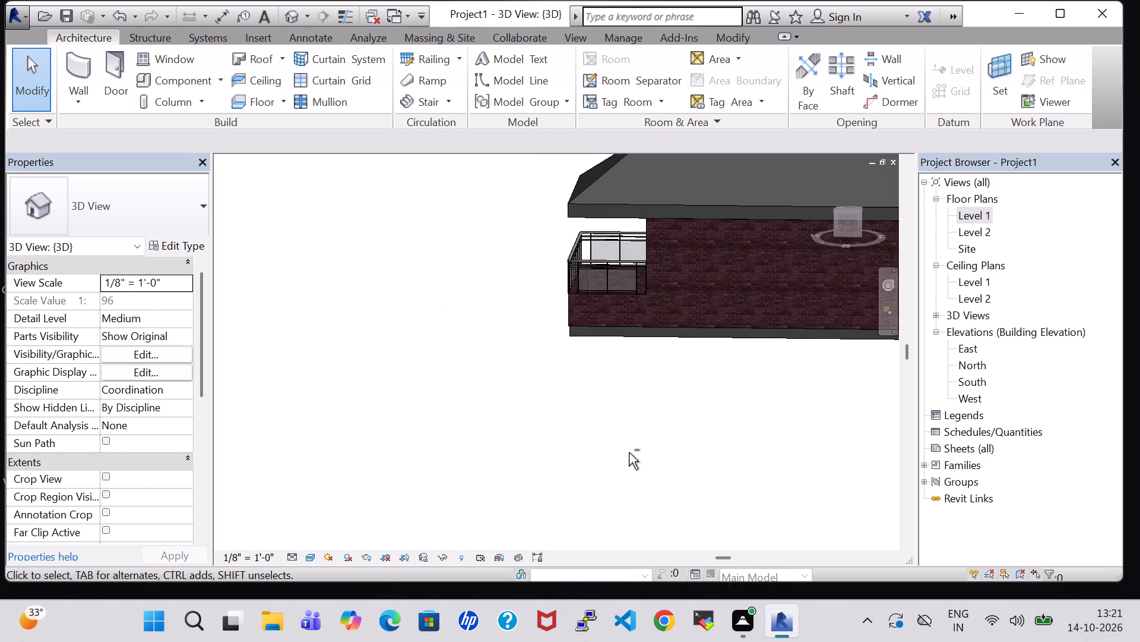
pyautogui.moveTo(647, 436); pyautogui.dragTo(459, 443, button='middle')
pyautogui.moveTo(459, 439); pyautogui.dragTo(622, 448, button='middle')
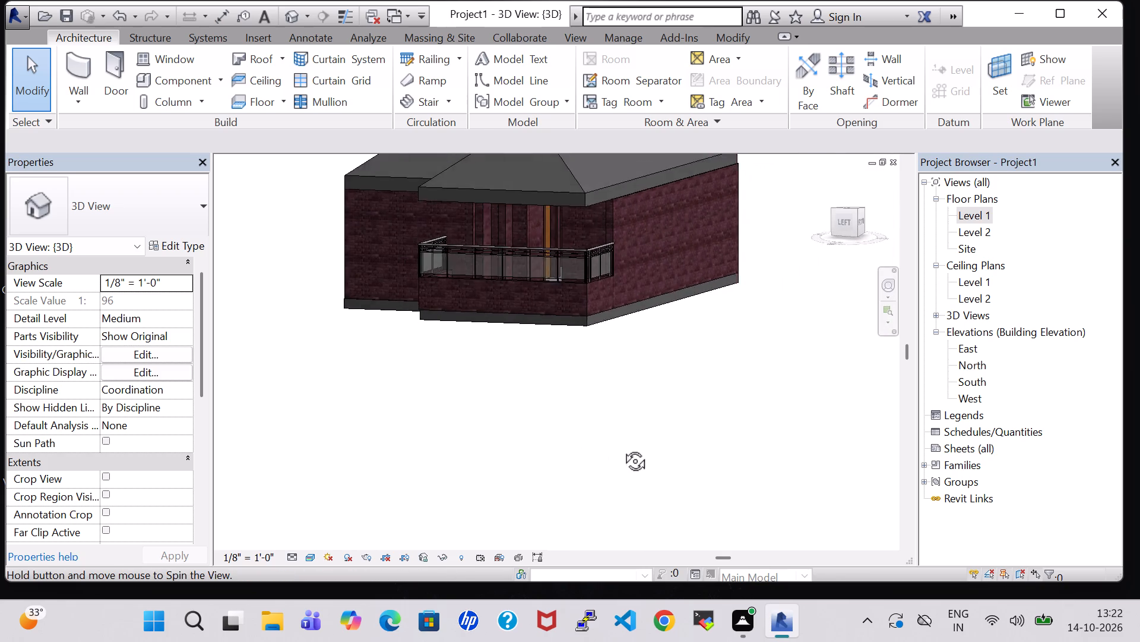
pyautogui.moveTo(622, 448); pyautogui.dragTo(631, 480, button='middle')
pyautogui.keyDown('shift'); pyautogui.moveTo(721, 366); pyautogui.dragTo(657, 388, button='middle'); pyautogui.keyUp('shift')
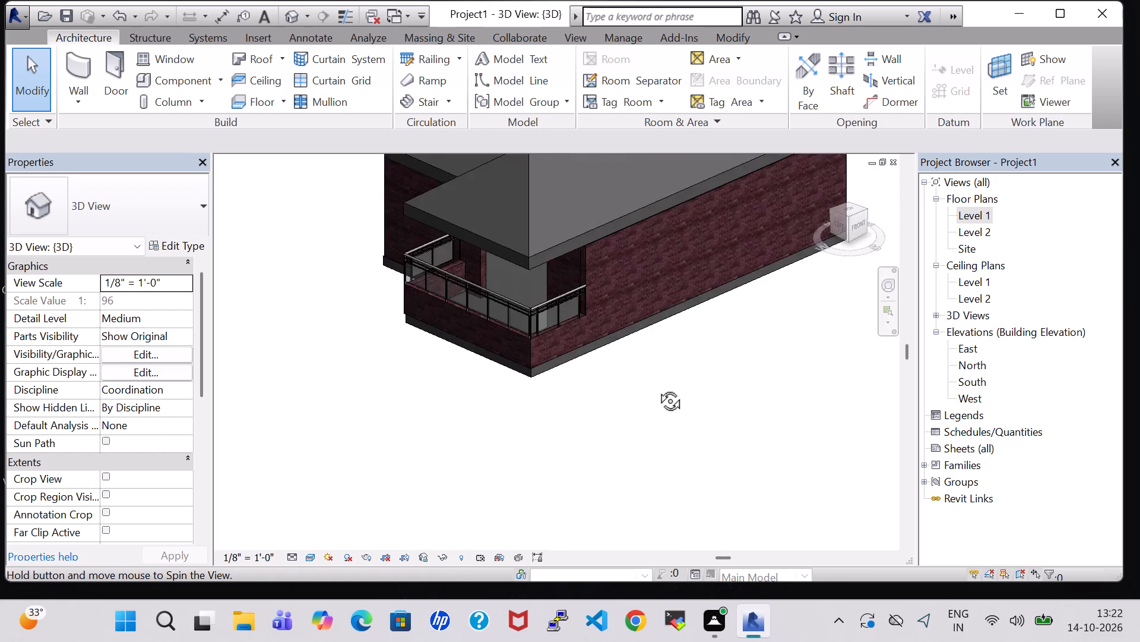
pyautogui.keyDown('shift'); pyautogui.moveTo(657, 388); pyautogui.dragTo(577, 333, button='middle'); pyautogui.keyUp('shift')
pyautogui.keyDown('shift'); pyautogui.moveTo(653, 358); pyautogui.dragTo(451, 362, button='middle'); pyautogui.keyUp('shift')
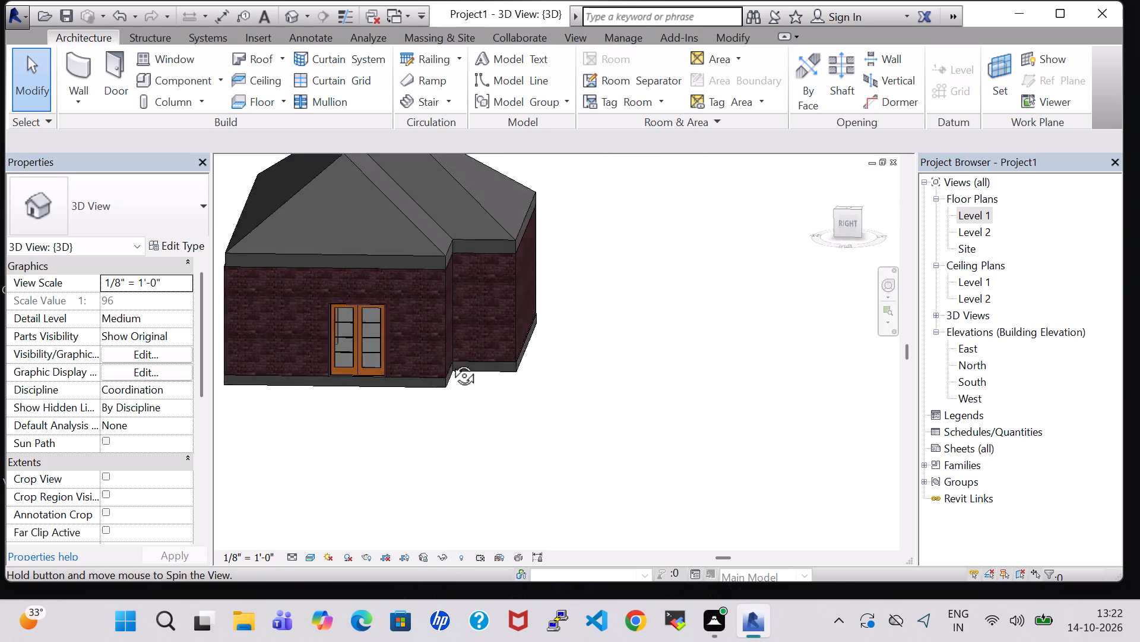
pyautogui.keyDown('shift'); pyautogui.moveTo(451, 362); pyautogui.dragTo(379, 373, button='middle'); pyautogui.keyUp('shift')
pyautogui.moveTo(521, 431); pyautogui.dragTo(696, 421, button='middle')
# Change the building's roof type to Wood Rafter 8" - Asphalt Shingle - Insulated.
pyautogui.click(512, 187)
pyautogui.click(134, 213)
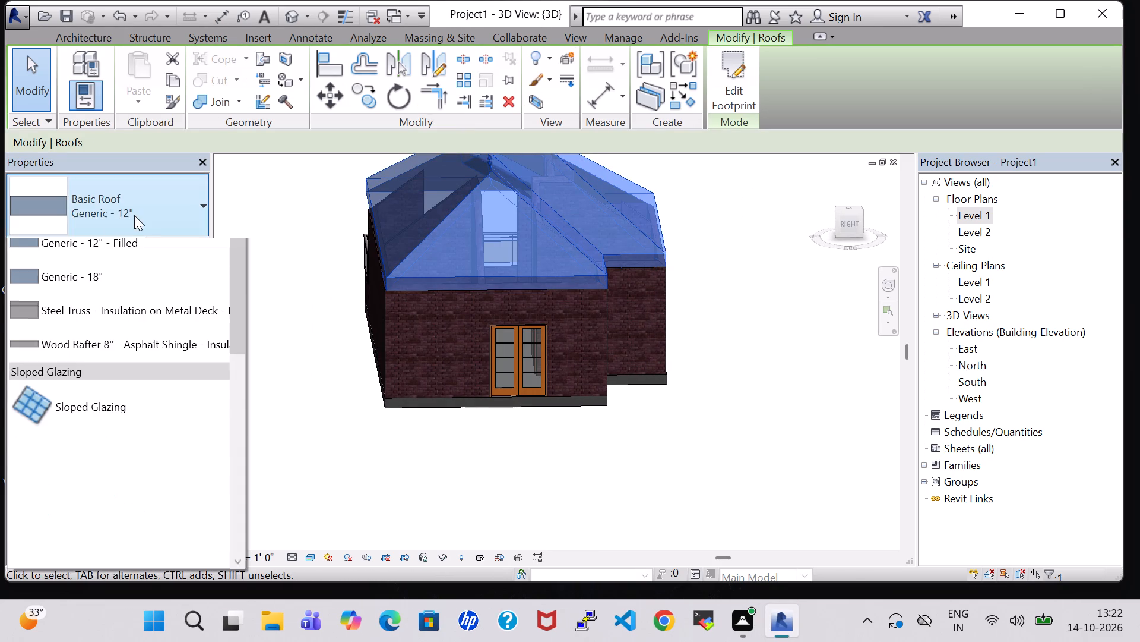
pyautogui.scroll(-3, 109, 399)
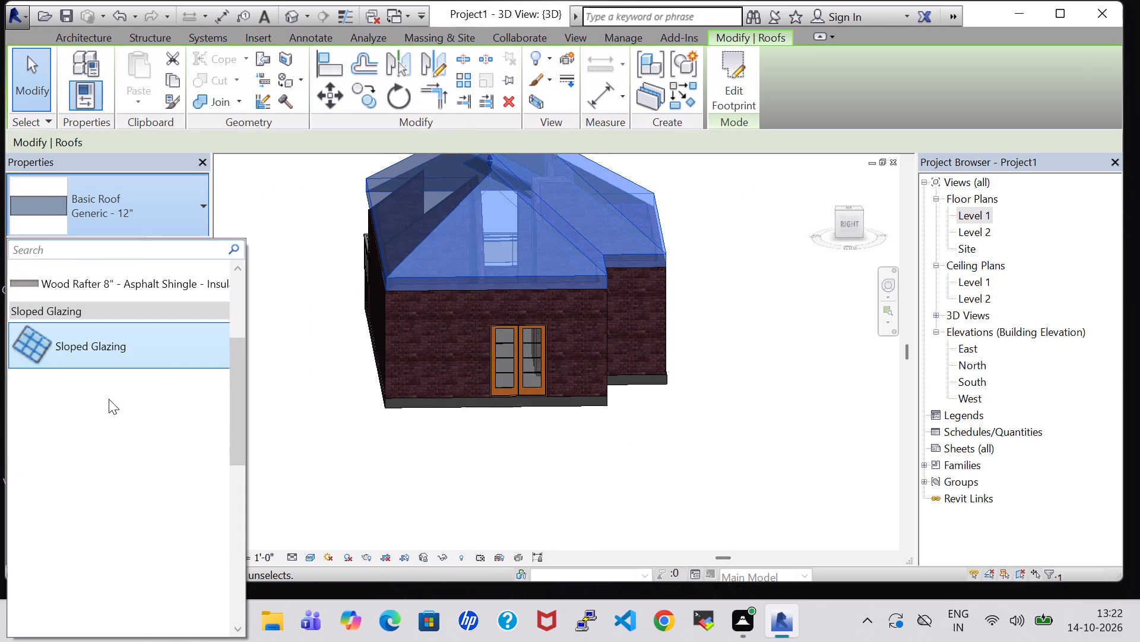
pyautogui.scroll(4, 109, 399)
pyautogui.click(105, 455)
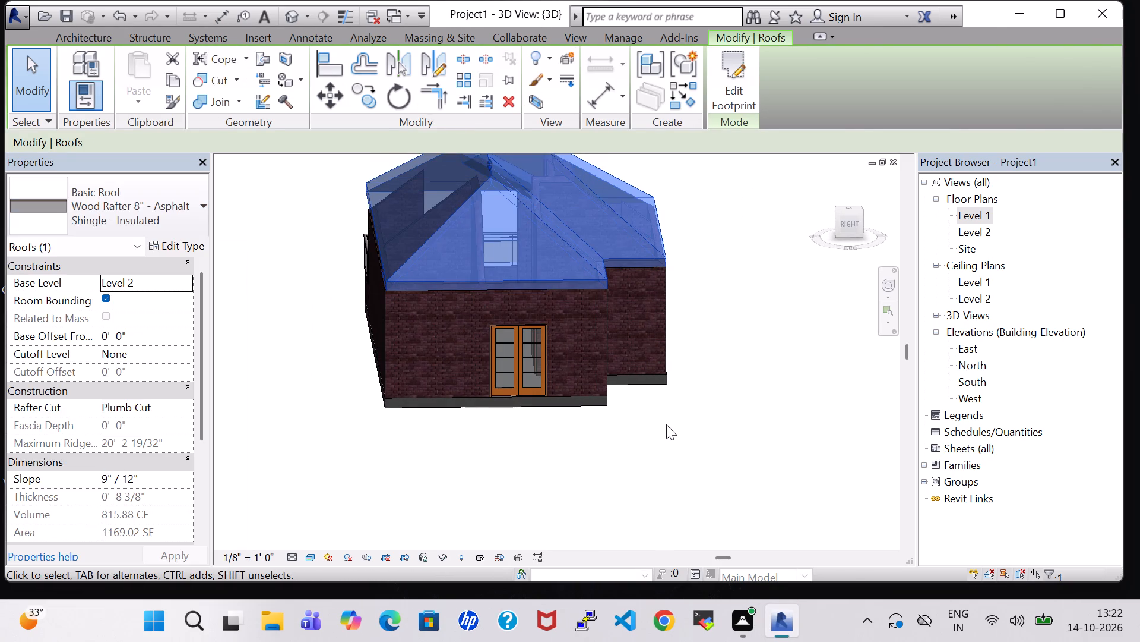
pyautogui.click(666, 424)
# Inspect the shingled roof and how it meets the brick walls and west railing from all sides in 3D.
pyautogui.keyDown('shift'); pyautogui.moveTo(745, 324); pyautogui.dragTo(688, 295, button='middle'); pyautogui.keyUp('shift')
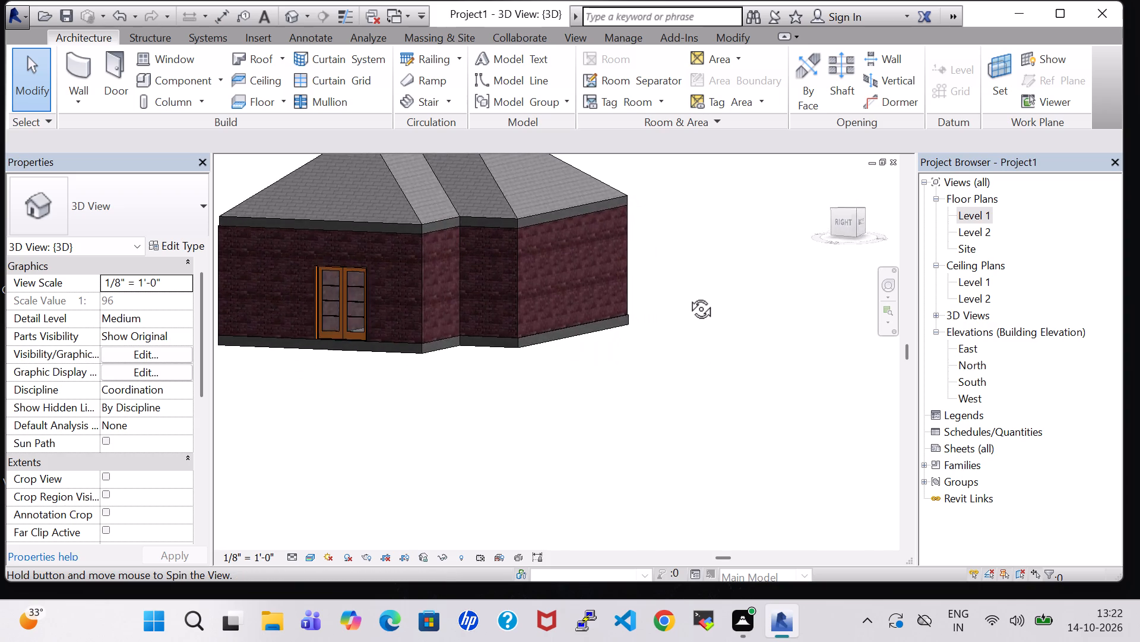
pyautogui.keyDown('shift'); pyautogui.moveTo(688, 295); pyautogui.dragTo(794, 307, button='middle'); pyautogui.keyUp('shift')
pyautogui.keyDown('shift'); pyautogui.moveTo(454, 387); pyautogui.dragTo(514, 413, button='middle'); pyautogui.keyUp('shift')
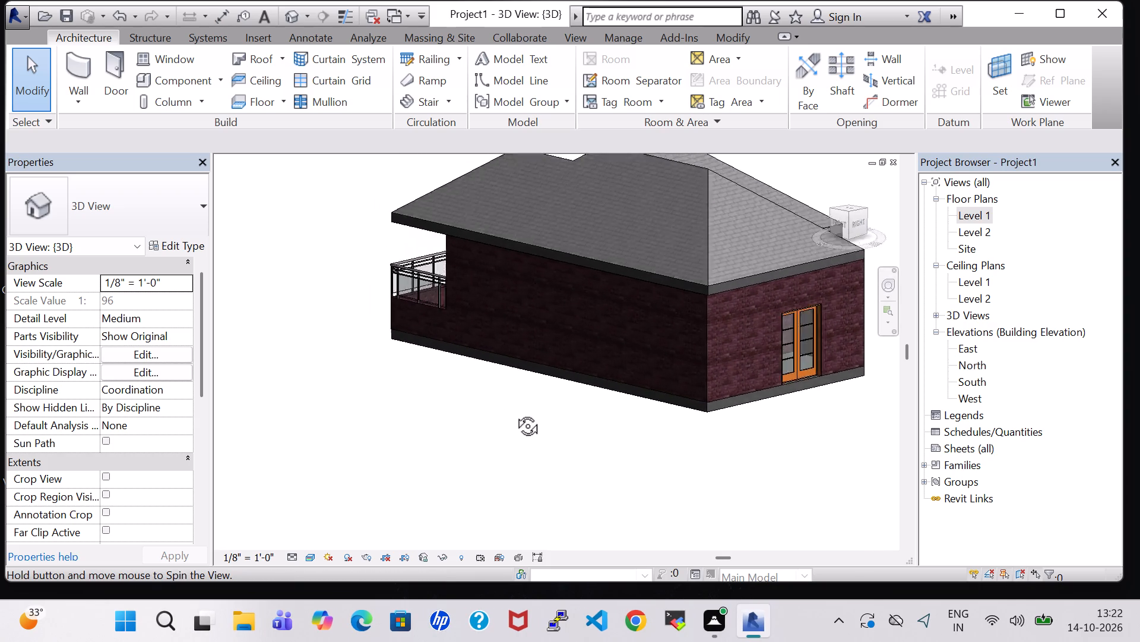
pyautogui.keyDown('shift'); pyautogui.moveTo(514, 413); pyautogui.dragTo(747, 360, button='middle'); pyautogui.keyUp('shift')
pyautogui.keyDown('shift'); pyautogui.moveTo(592, 385); pyautogui.dragTo(711, 427, button='middle'); pyautogui.keyUp('shift')
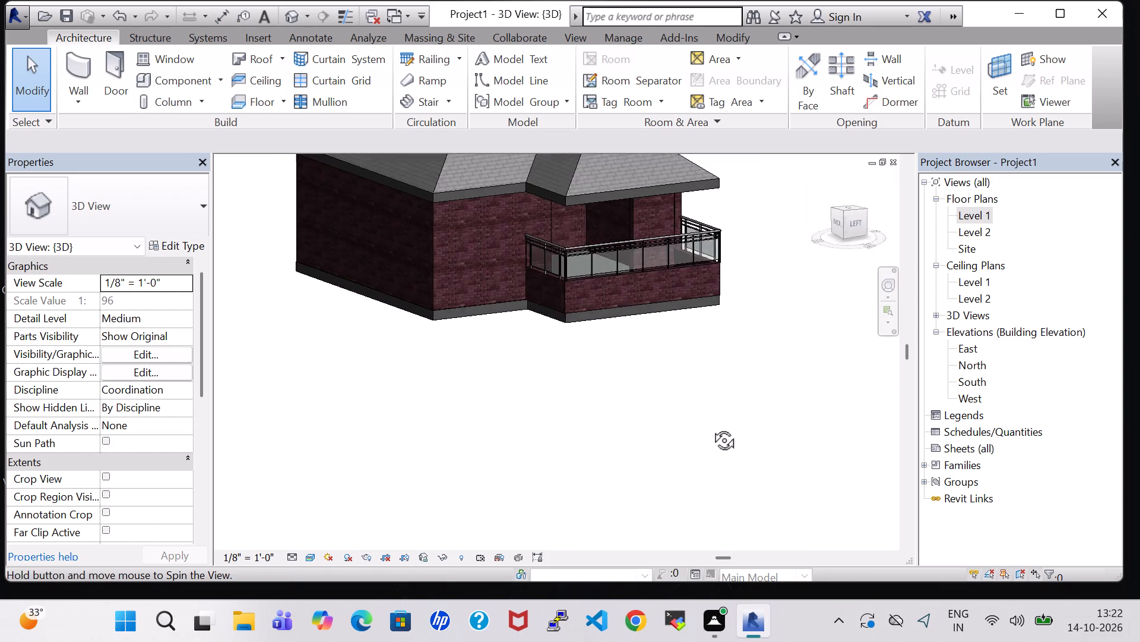
pyautogui.keyDown('shift'); pyautogui.moveTo(711, 427); pyautogui.dragTo(499, 370, button='middle'); pyautogui.keyUp('shift')
pyautogui.moveTo(753, 377); pyautogui.dragTo(565, 425, button='middle')
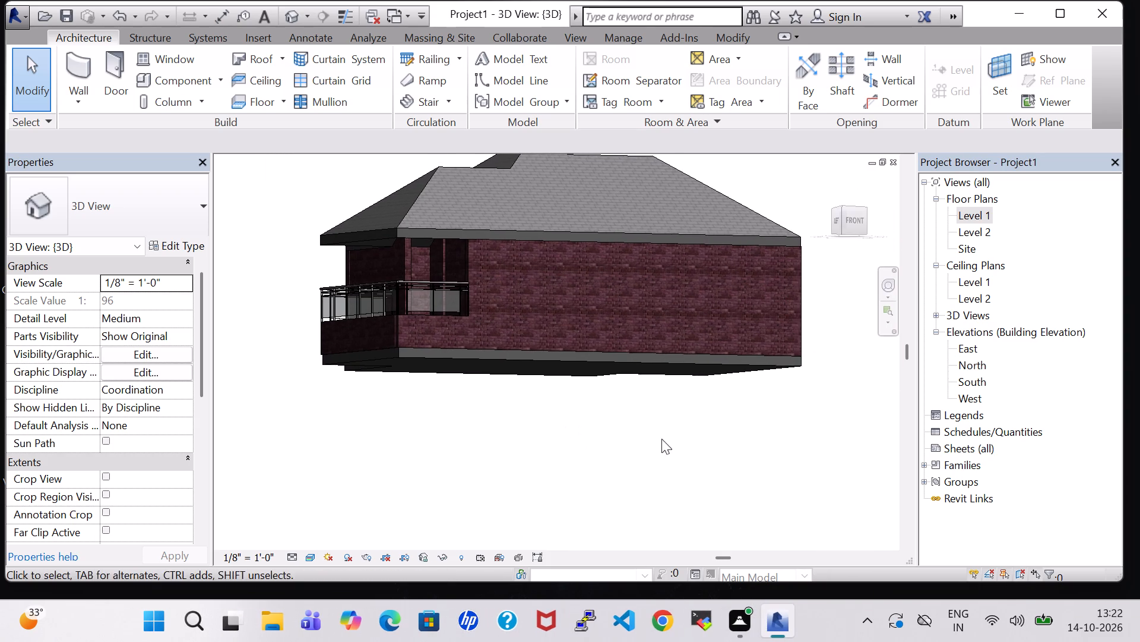
pyautogui.keyDown('shift'); pyautogui.moveTo(766, 445); pyautogui.dragTo(555, 453, button='middle'); pyautogui.keyUp('shift')
pyautogui.keyDown('shift'); pyautogui.moveTo(722, 274); pyautogui.dragTo(691, 297, button='middle'); pyautogui.keyUp('shift')
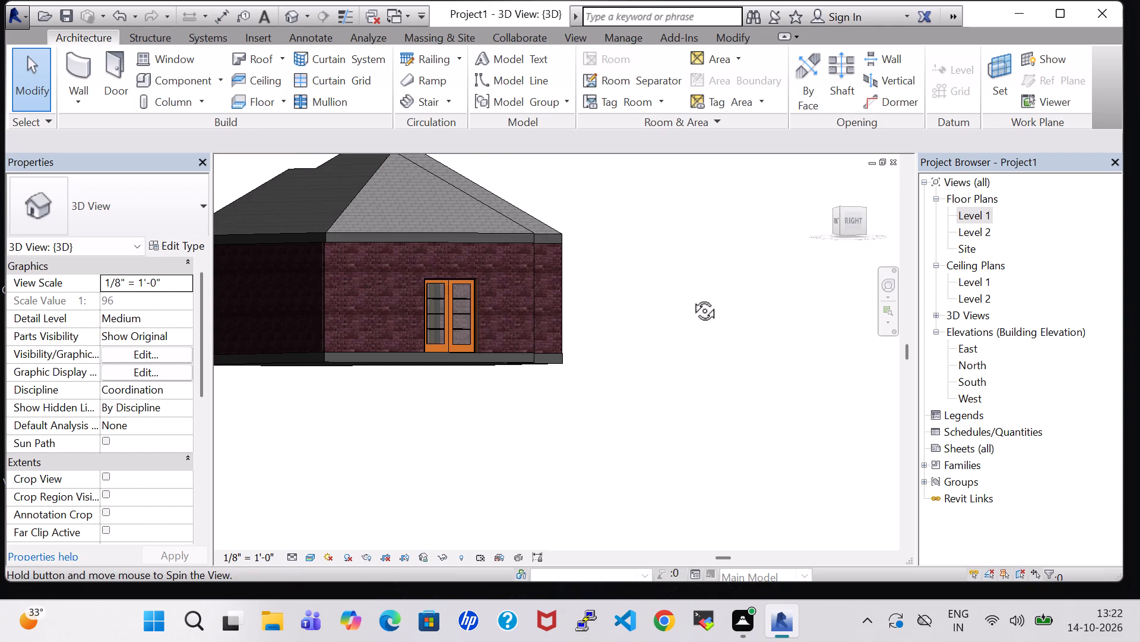
pyautogui.keyDown('shift'); pyautogui.moveTo(691, 297); pyautogui.dragTo(660, 322, button='middle'); pyautogui.keyUp('shift')
pyautogui.moveTo(578, 351); pyautogui.dragTo(849, 376, button='middle')
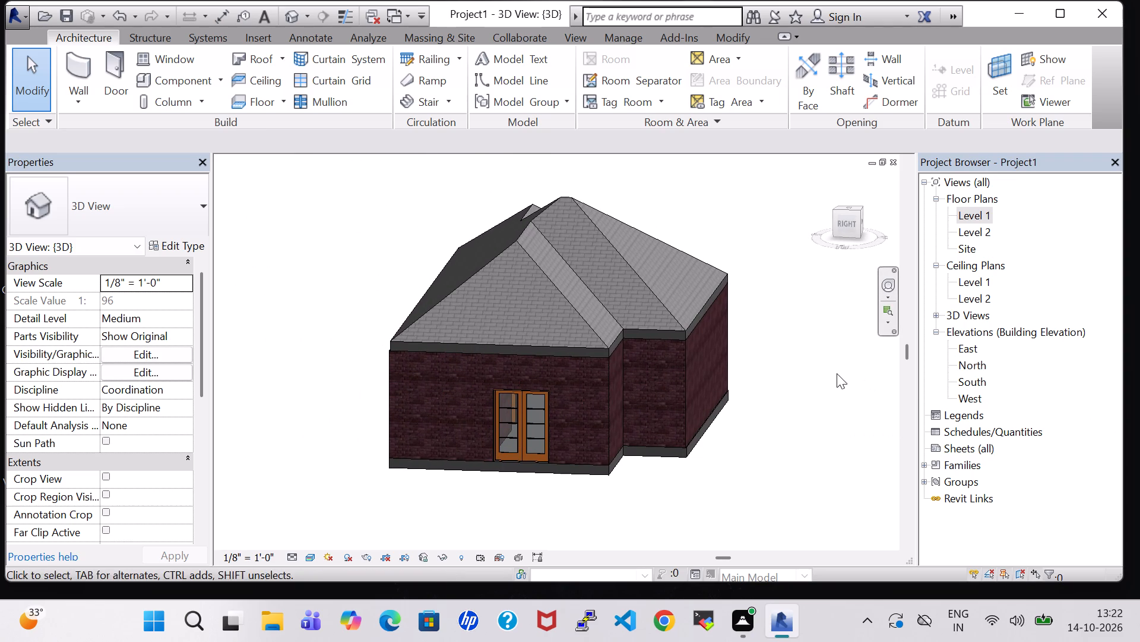
pyautogui.keyDown('shift'); pyautogui.moveTo(834, 373); pyautogui.dragTo(845, 333, button='middle'); pyautogui.keyUp('shift')
pyautogui.keyDown('shift'); pyautogui.scroll(1, 834, 373); pyautogui.keyUp('shift')
pyautogui.keyDown('shift'); pyautogui.middleClick(651, 439); pyautogui.keyUp('shift')
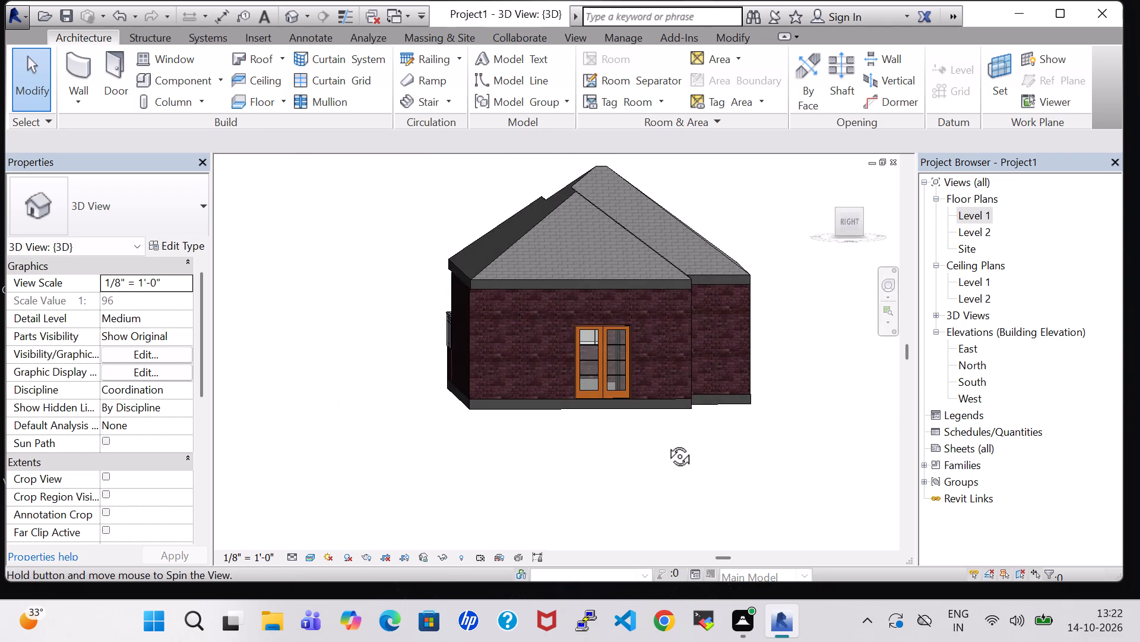
# Hide the Roofs category in the 3D view's visibility overrides and finish the roof footprint edit without altering the sketch.
pyautogui.doubleClick(611, 241)
pyautogui.write('vv')
pyautogui.scroll(-2, 284, 304)
pyautogui.click(273, 301)
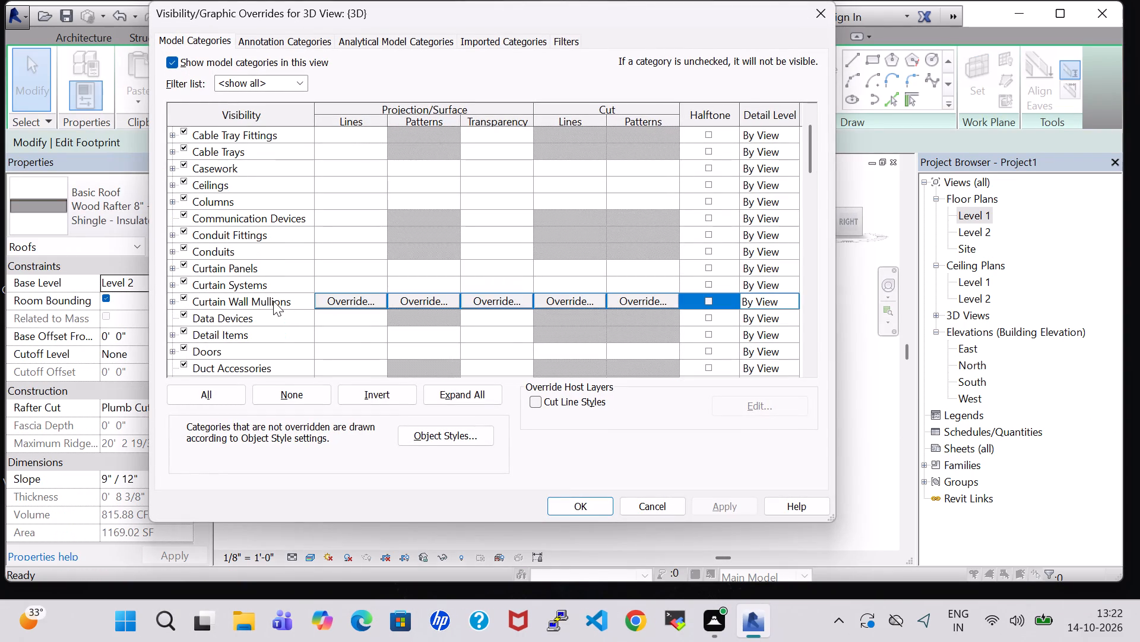
pyautogui.press('r')
pyautogui.scroll(-6, 249, 301)
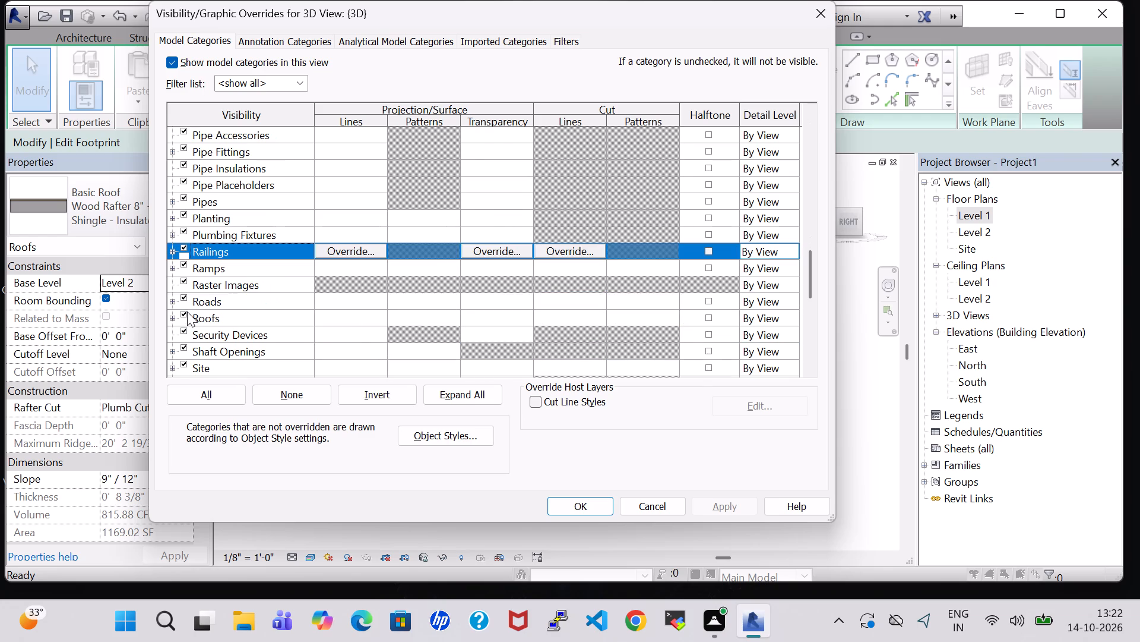
pyautogui.click(183, 314)
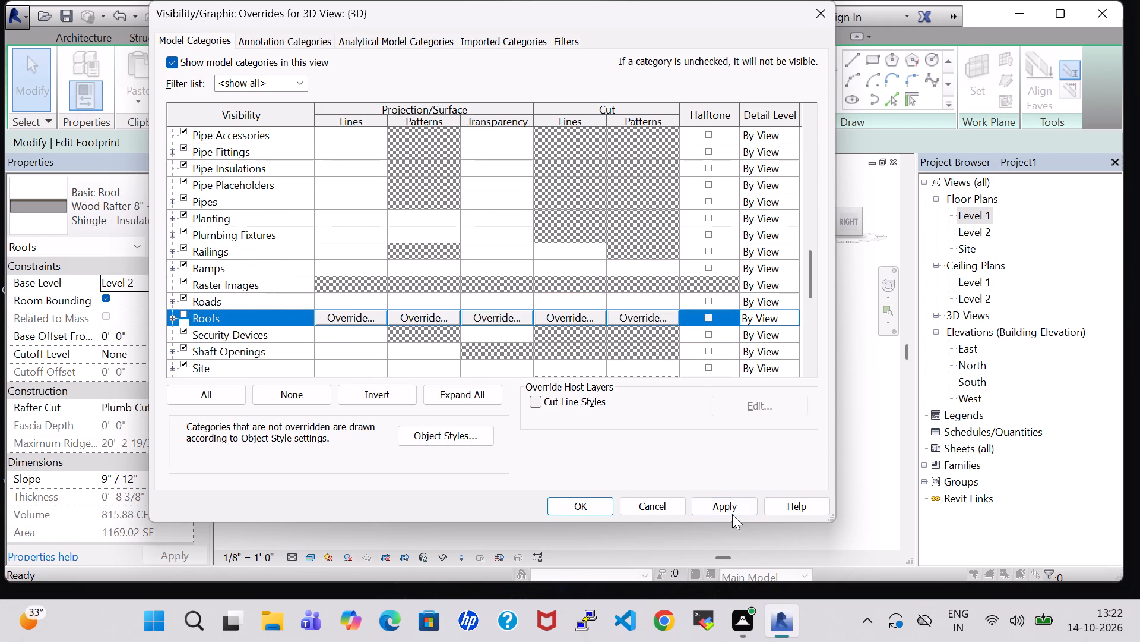
pyautogui.click(732, 515)
pyautogui.click(589, 505)
pyautogui.scroll(-2, 632, 477)
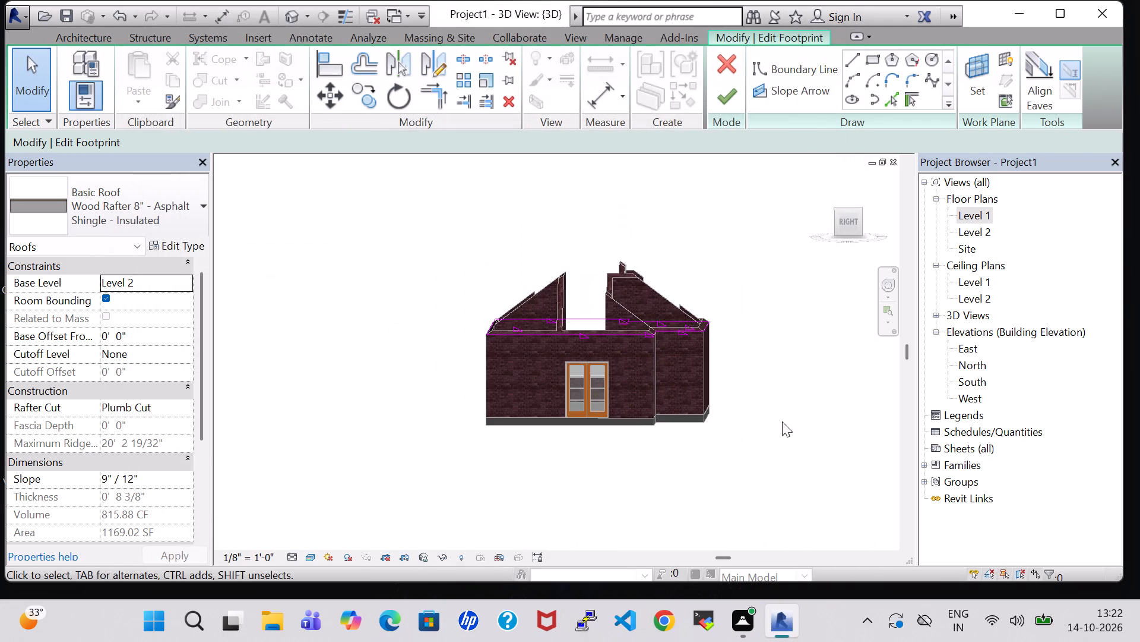
pyautogui.click(802, 418)
pyautogui.click(726, 97)
# In the Level 1 plan, place tagged rooms in the west railed area, central space, two north rooms, east entrance passage and southeast room.
pyautogui.doubleClick(970, 212)
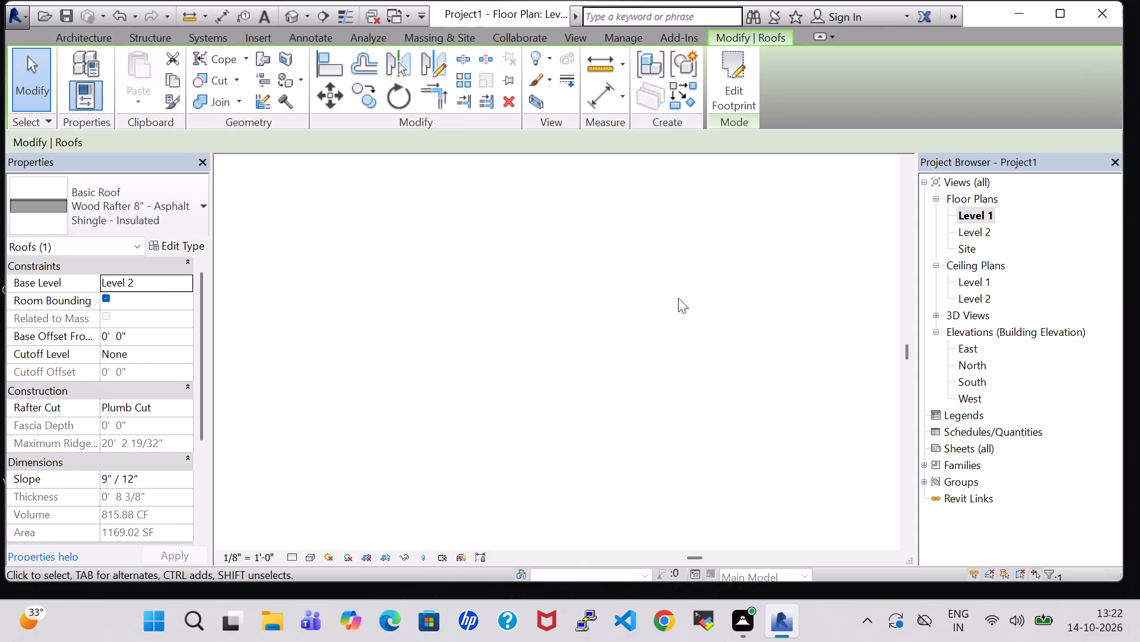
pyautogui.scroll(-4, 660, 306)
pyautogui.moveTo(824, 246); pyautogui.dragTo(768, 244, button='middle')
pyautogui.scroll(-1, 768, 244)
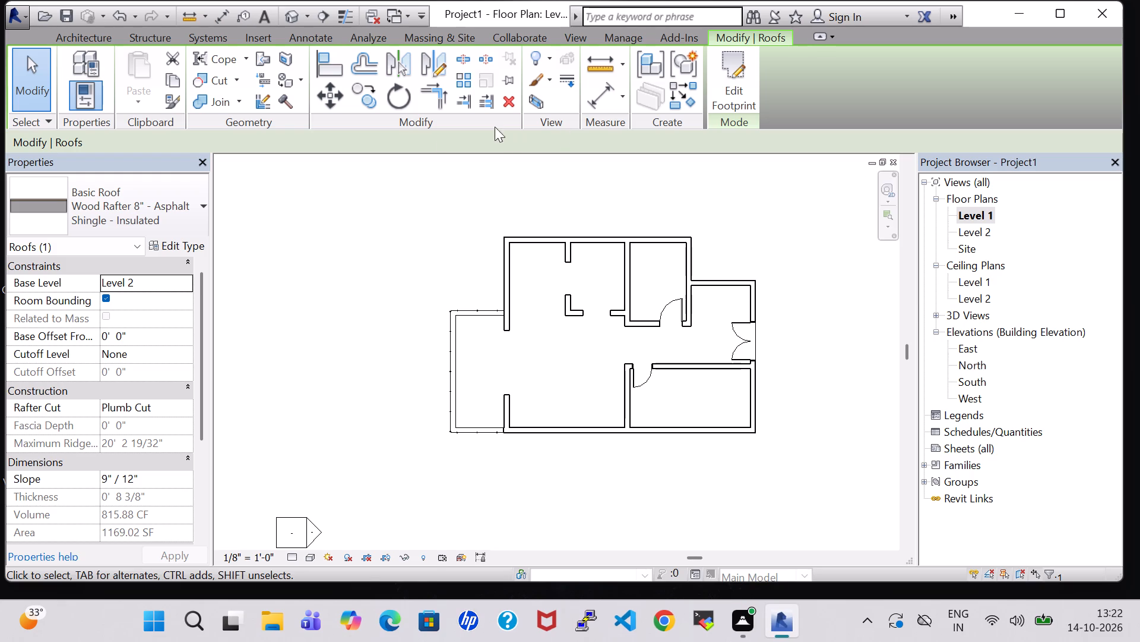
pyautogui.click(94, 30)
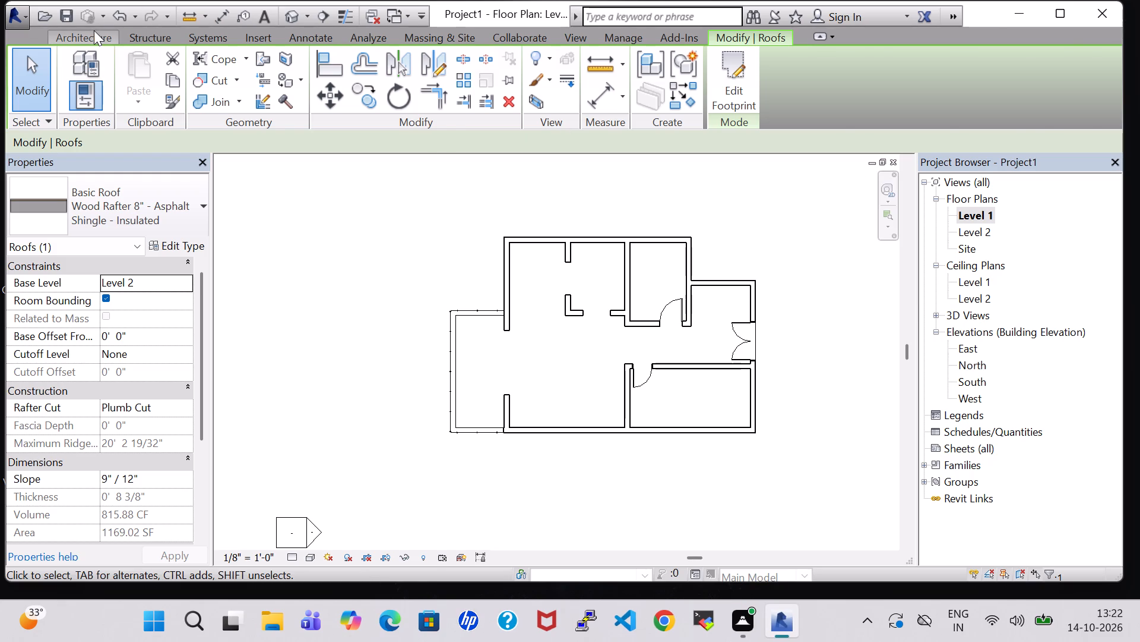
pyautogui.click(599, 60)
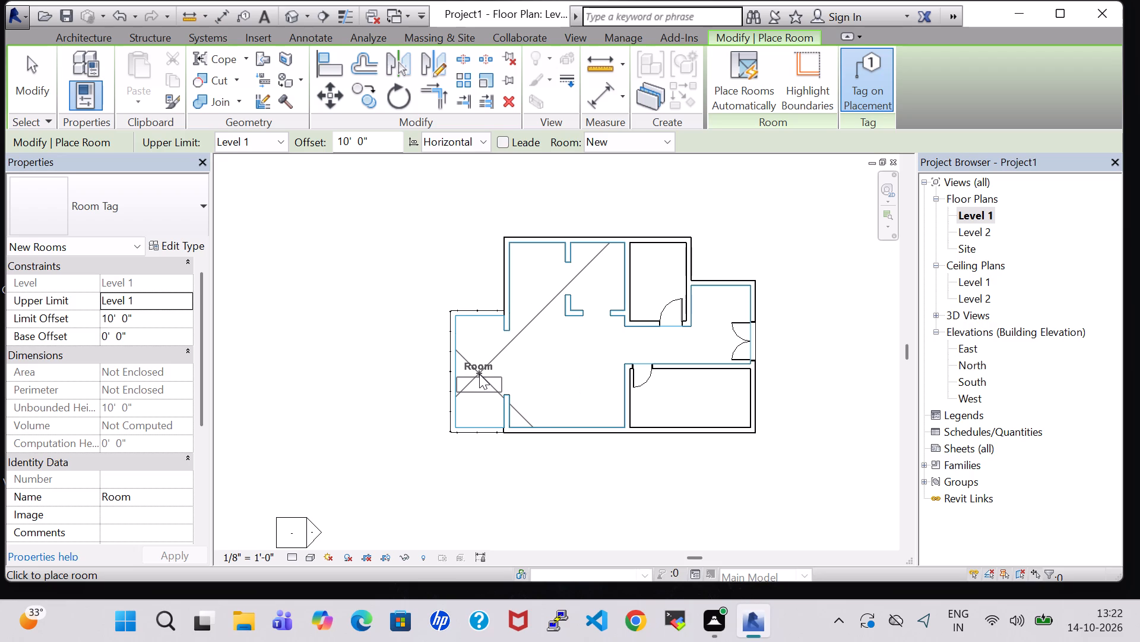
pyautogui.click(480, 374)
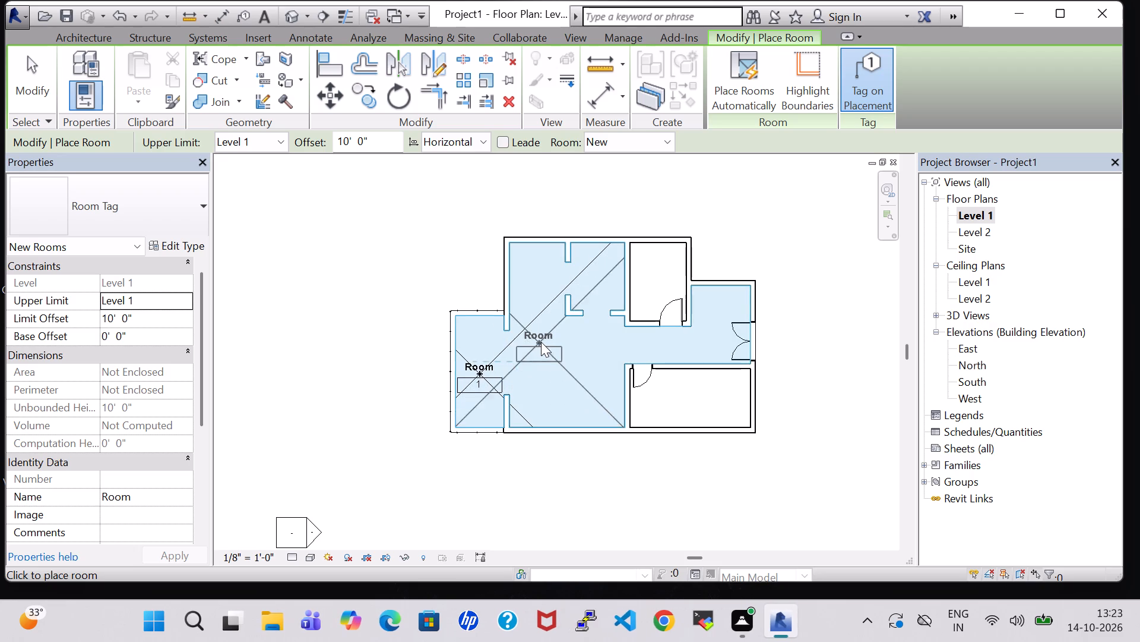
pyautogui.click(567, 343)
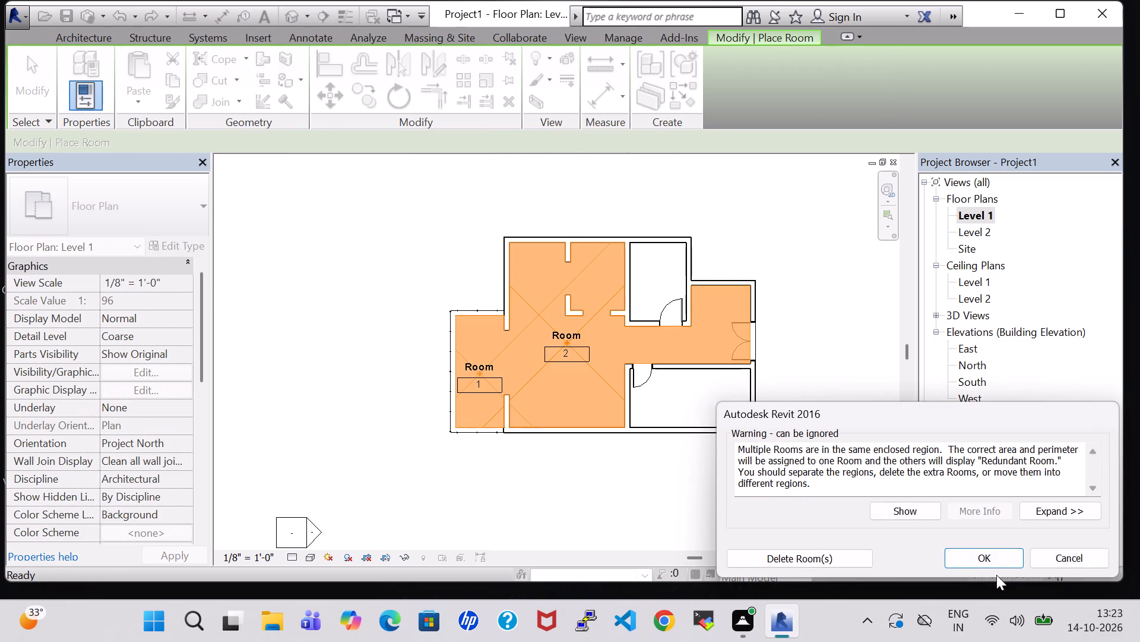
pyautogui.click(996, 567)
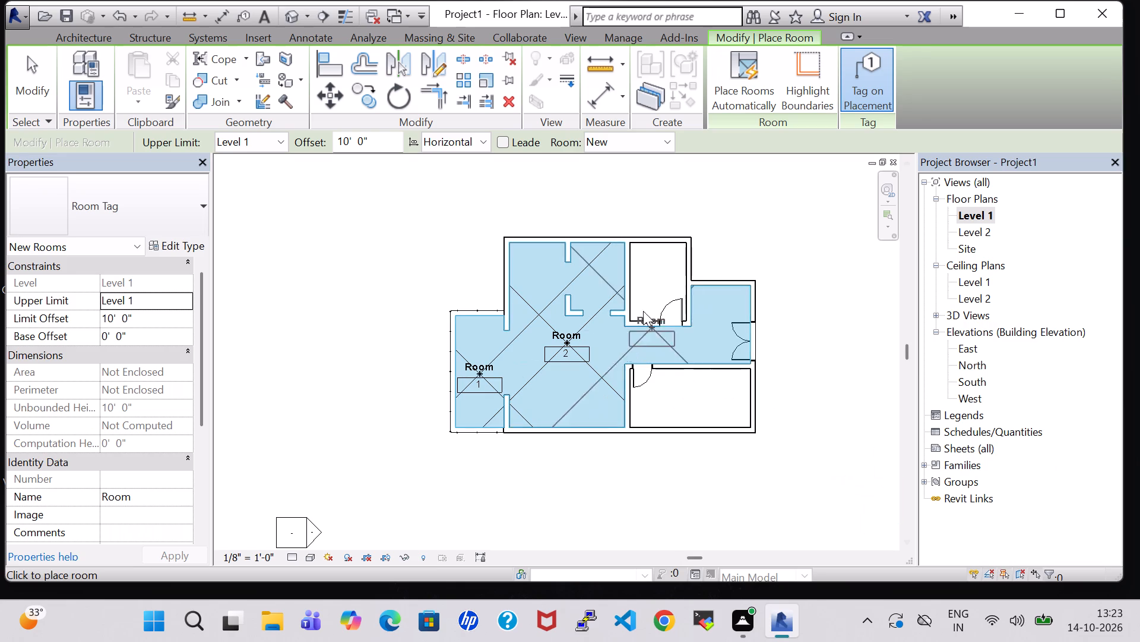
pyautogui.click(597, 272)
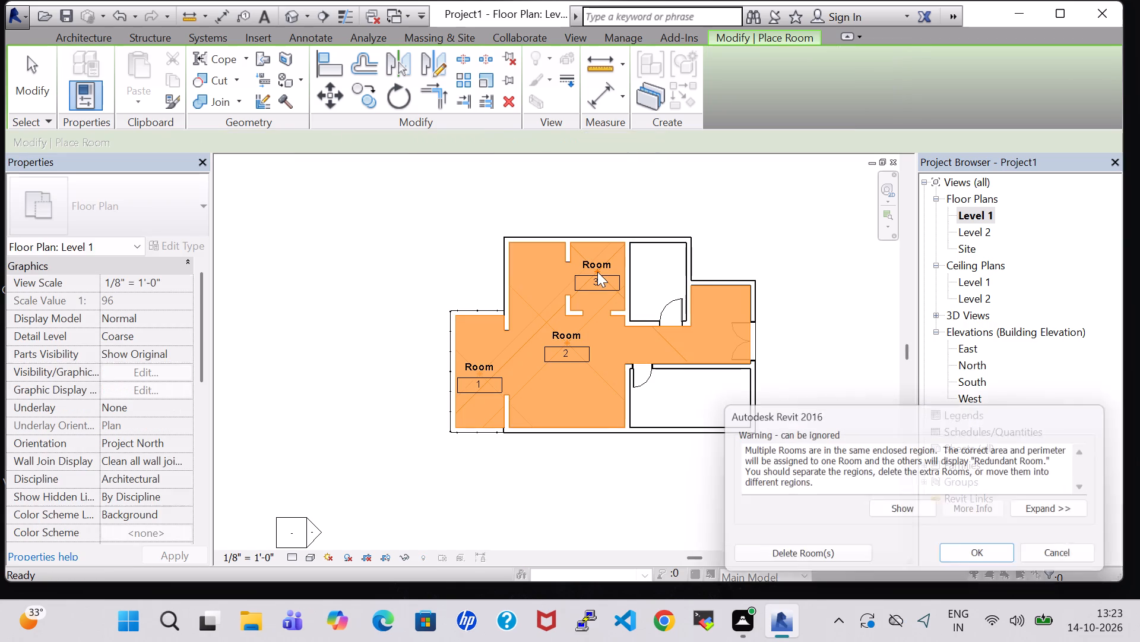
pyautogui.click(1012, 555)
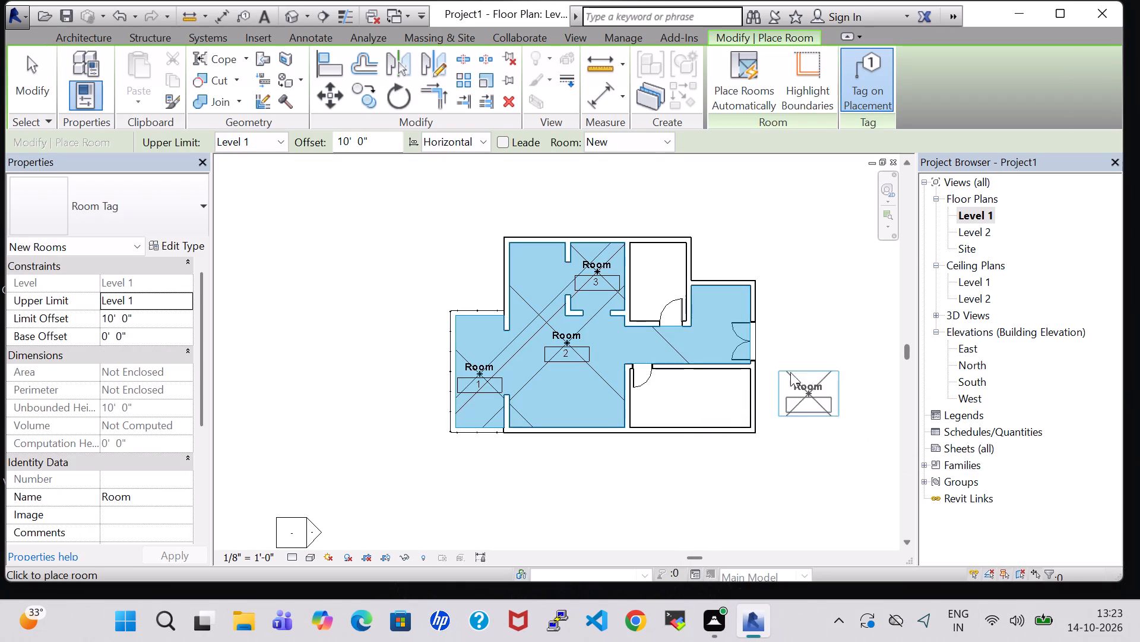
pyautogui.click(661, 278)
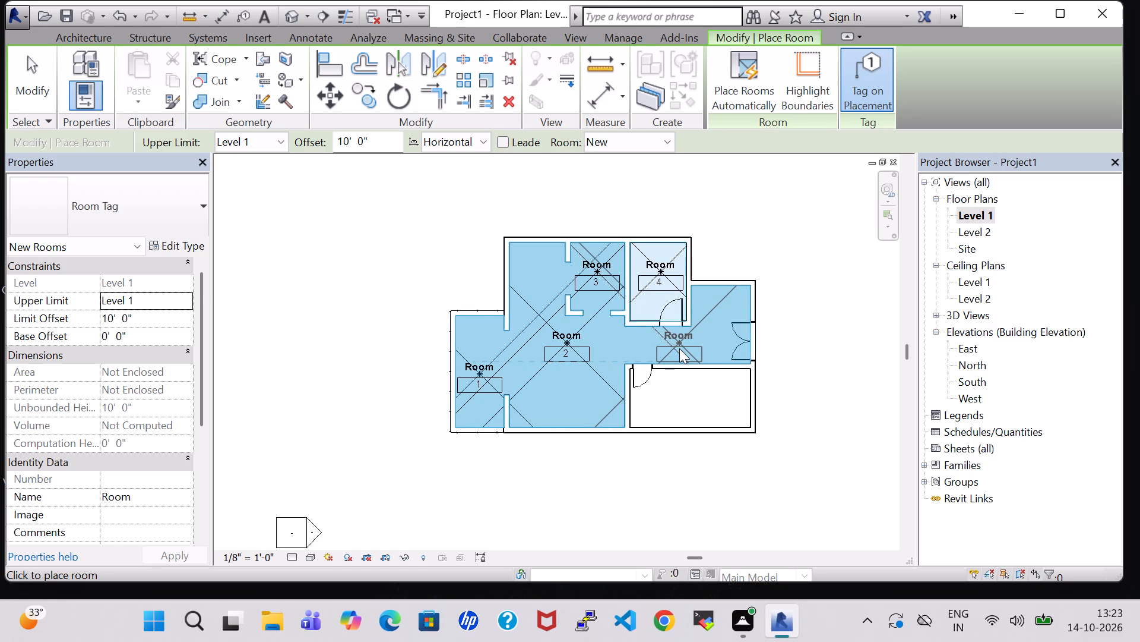
pyautogui.click(681, 353)
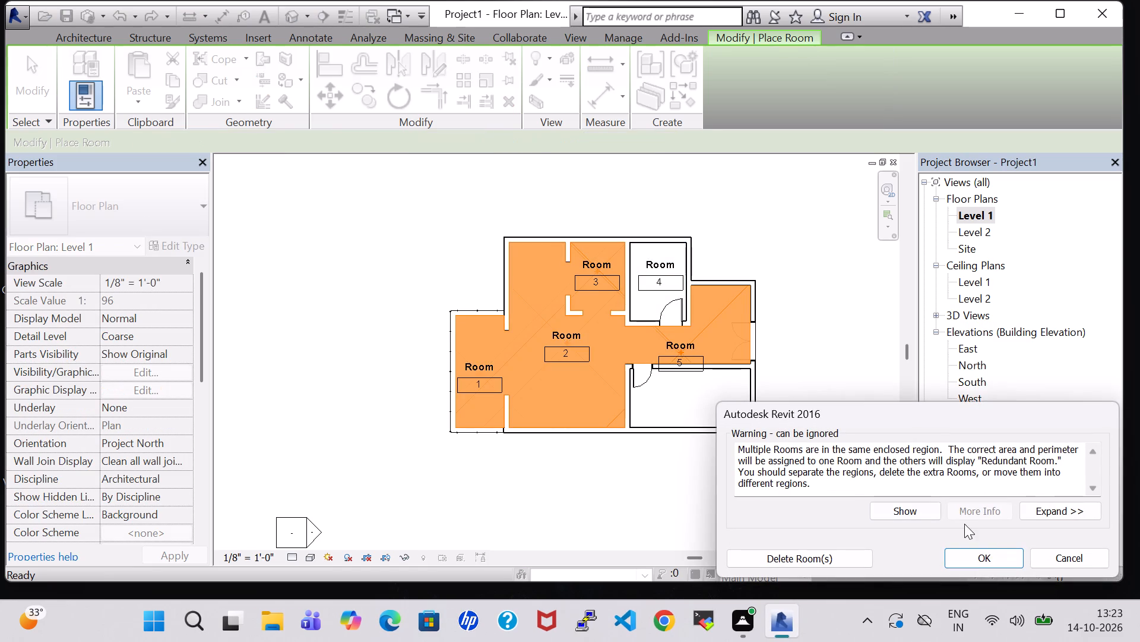
pyautogui.click(989, 555)
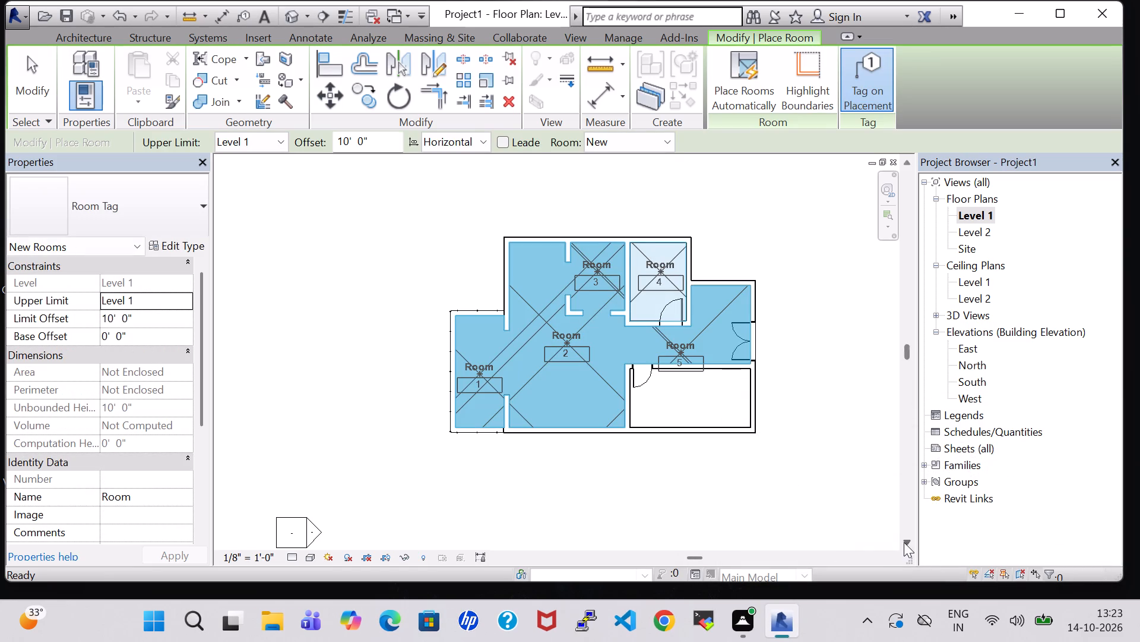
pyautogui.click(689, 393)
pyautogui.press('Escape')
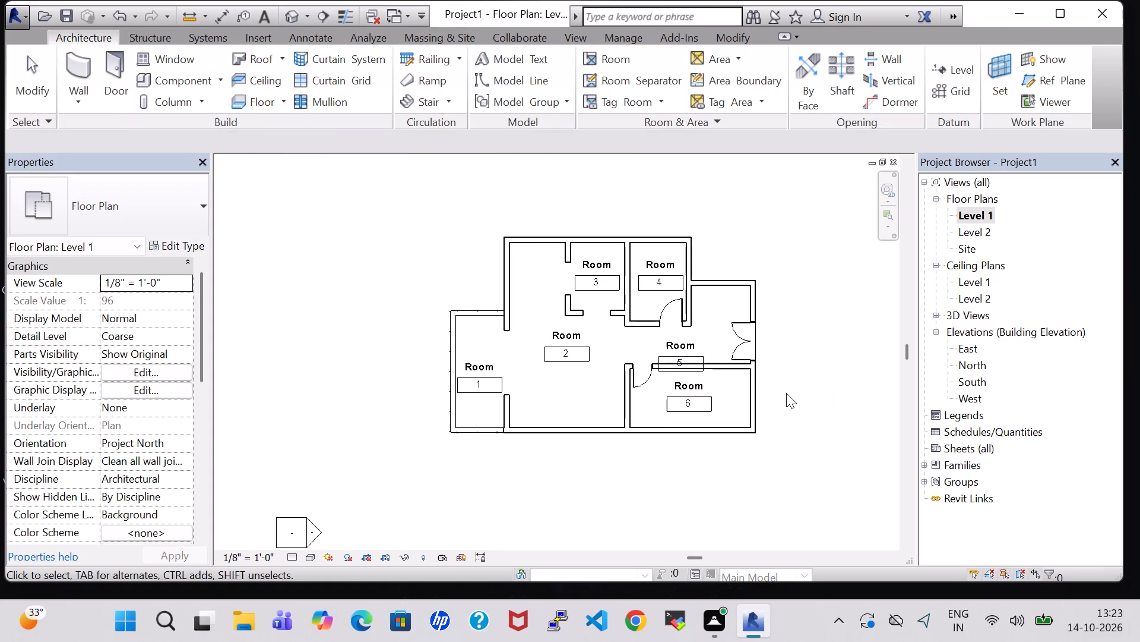
# Turn off Show Room Number in the Room Tag type so the tags show only room names.
pyautogui.click(473, 364)
pyautogui.click(178, 248)
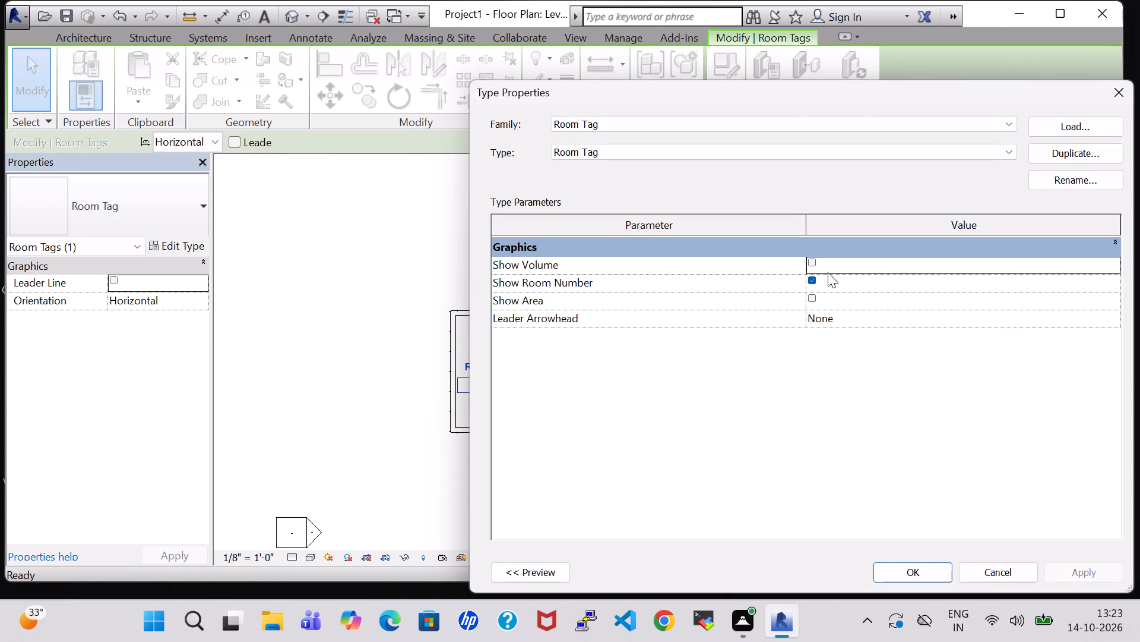
pyautogui.click(808, 282)
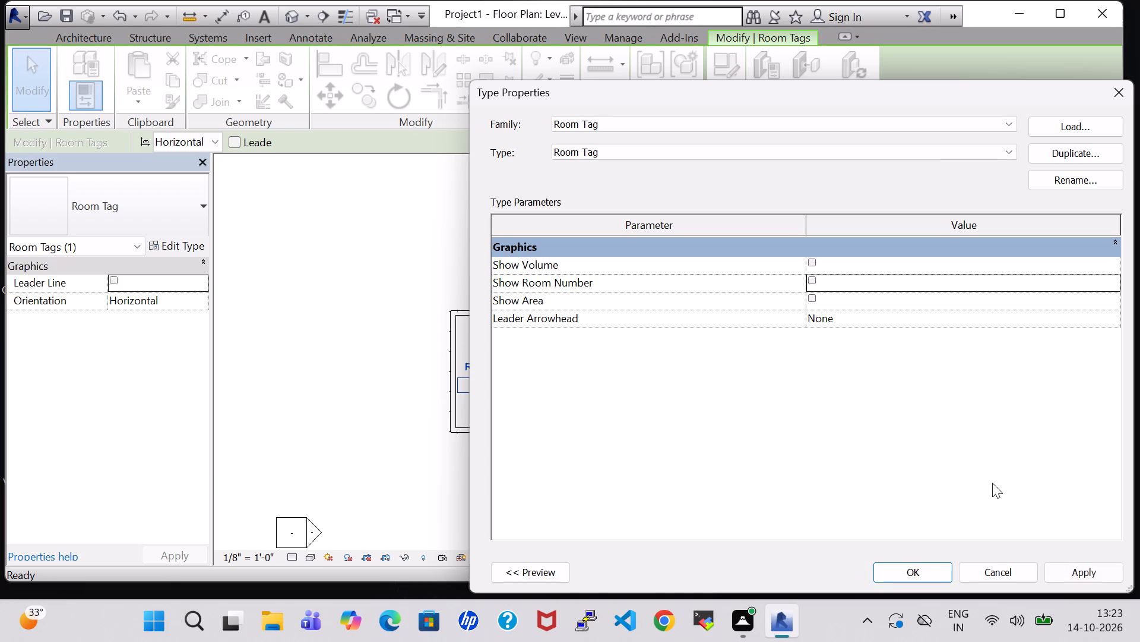
pyautogui.click(1073, 575)
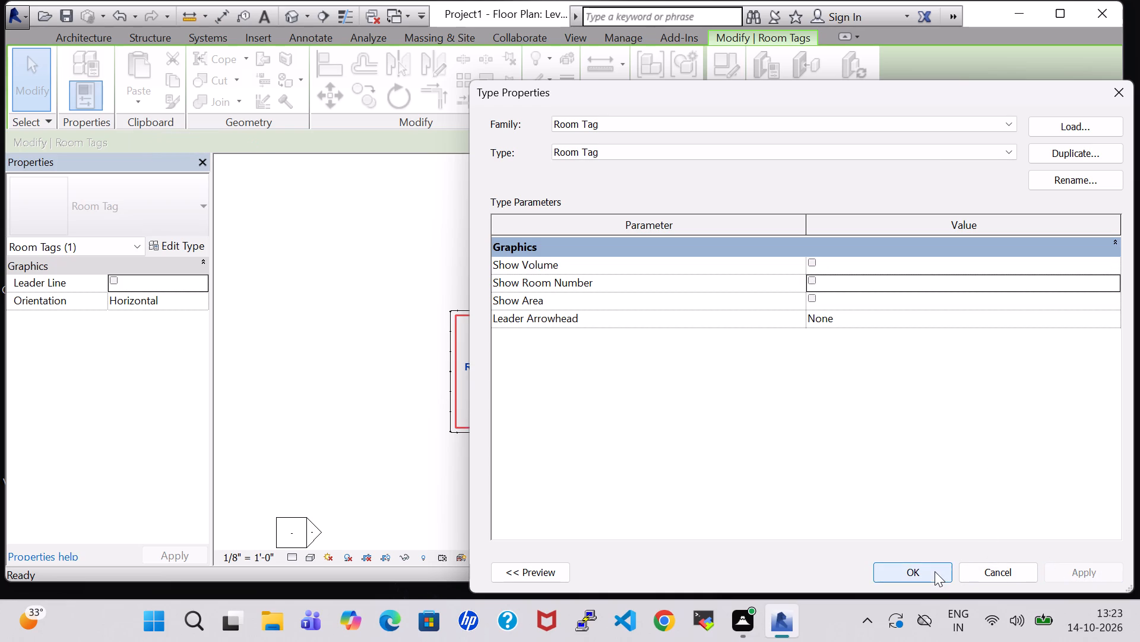
pyautogui.click(935, 571)
pyautogui.click(326, 331)
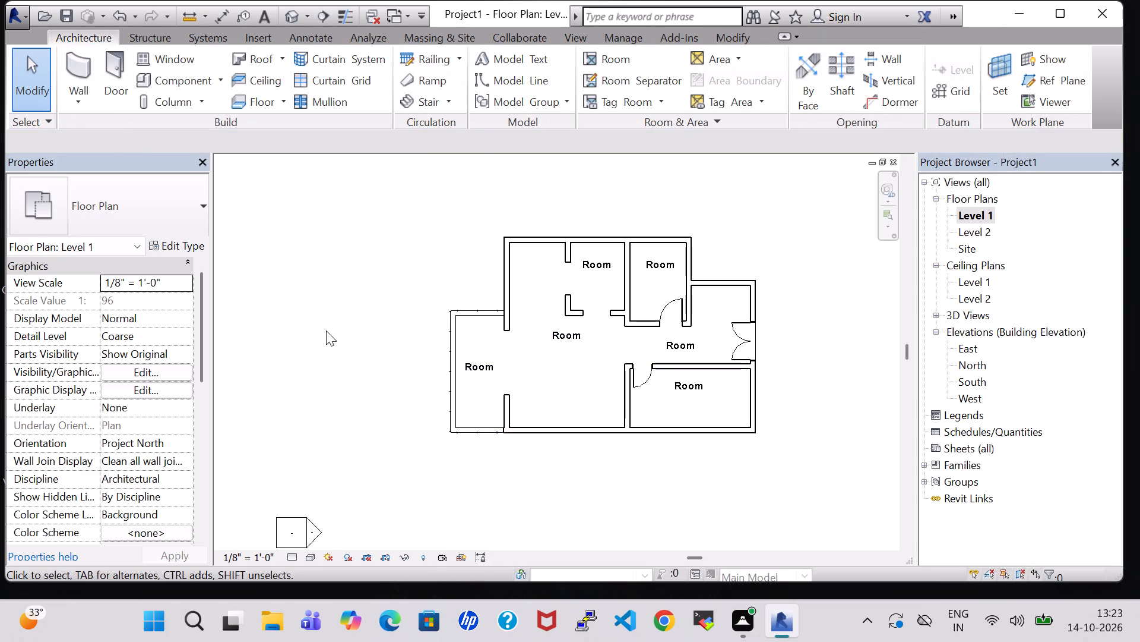
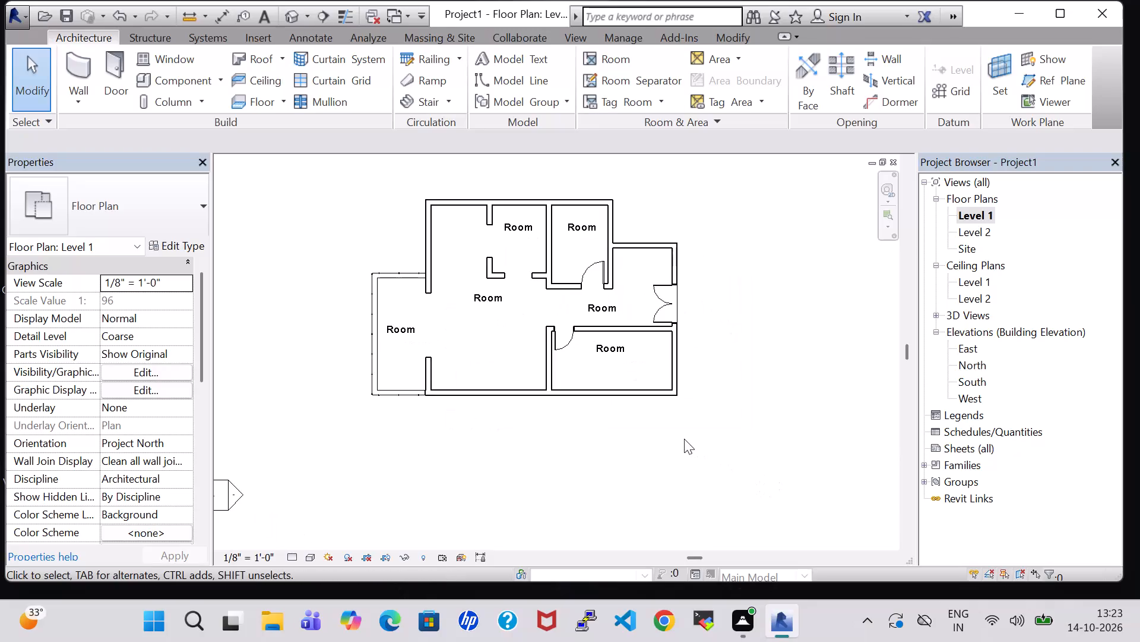
# Place one more tagged room in the open northwest space, keeping it despite sharing the enclosed region.
pyautogui.moveTo(727, 353); pyautogui.dragTo(744, 396, button='middle')
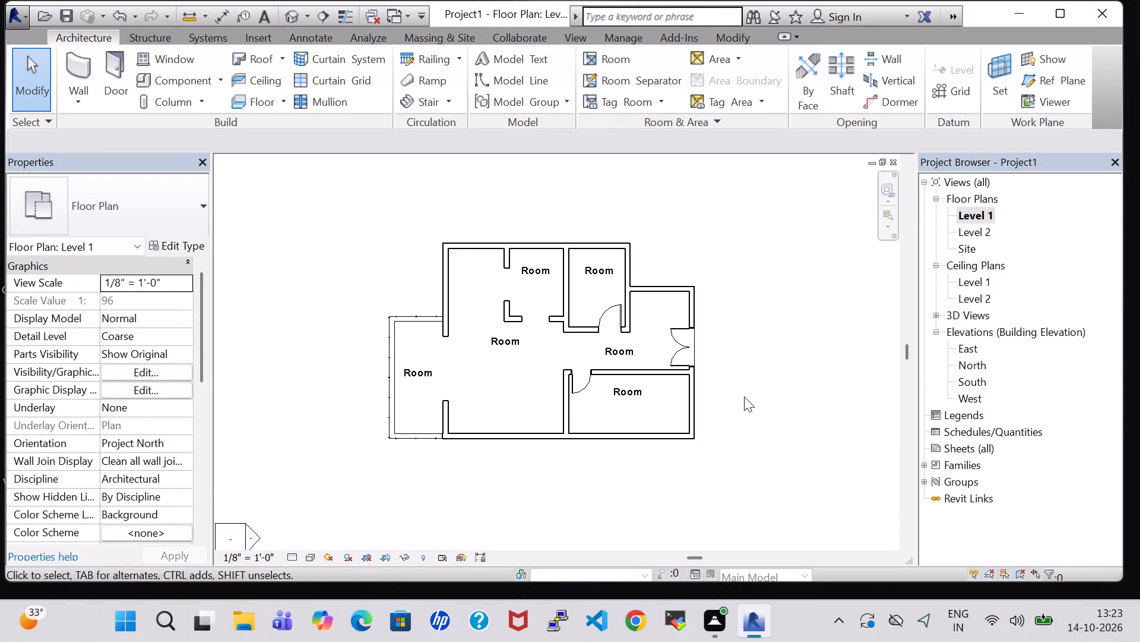
pyautogui.scroll(1, 744, 396)
pyautogui.moveTo(744, 396); pyautogui.dragTo(775, 401, button='middle')
pyautogui.scroll(1, 775, 401)
pyautogui.moveTo(772, 401); pyautogui.dragTo(809, 399, button='middle')
pyautogui.middleClick(792, 398)
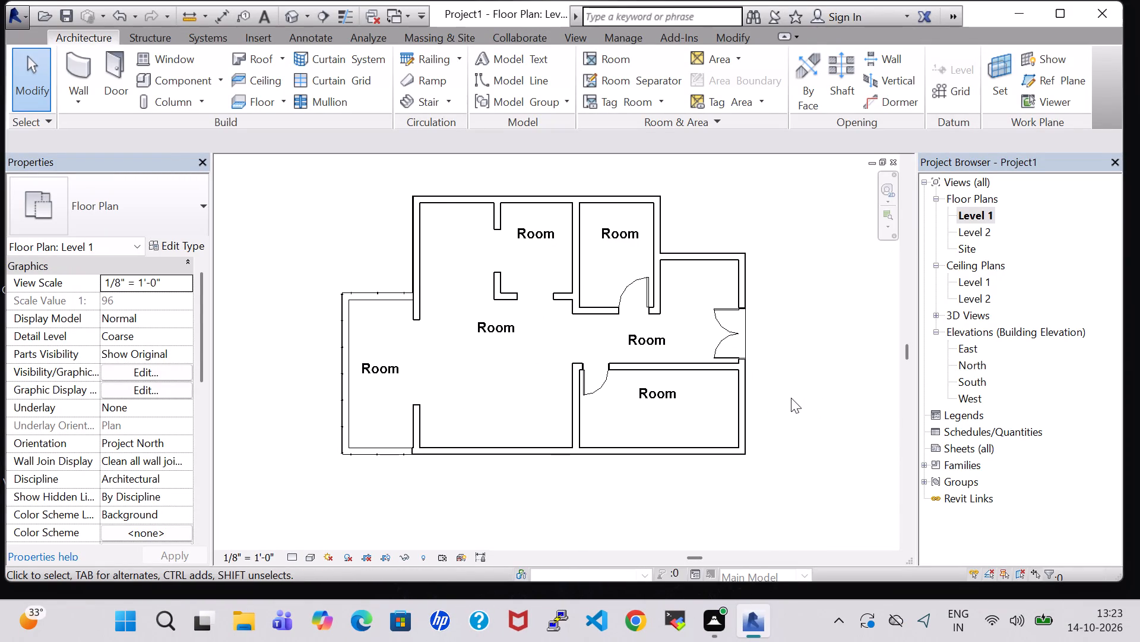
pyautogui.moveTo(767, 380); pyautogui.dragTo(795, 389, button='middle')
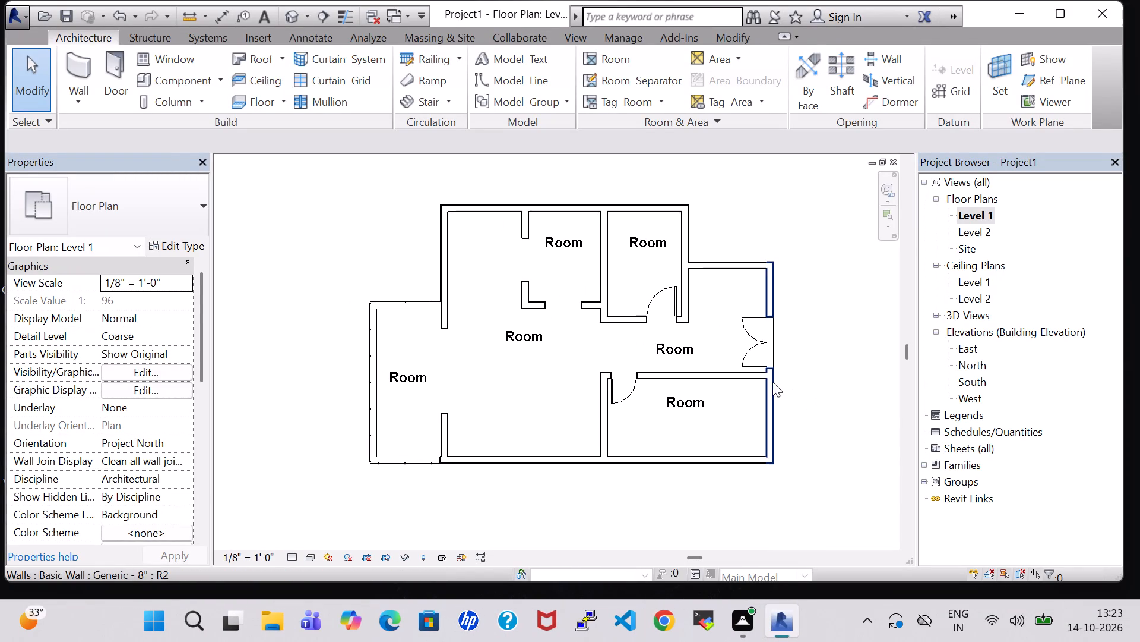
pyautogui.middleClick(772, 382)
pyautogui.scroll(1, 800, 380)
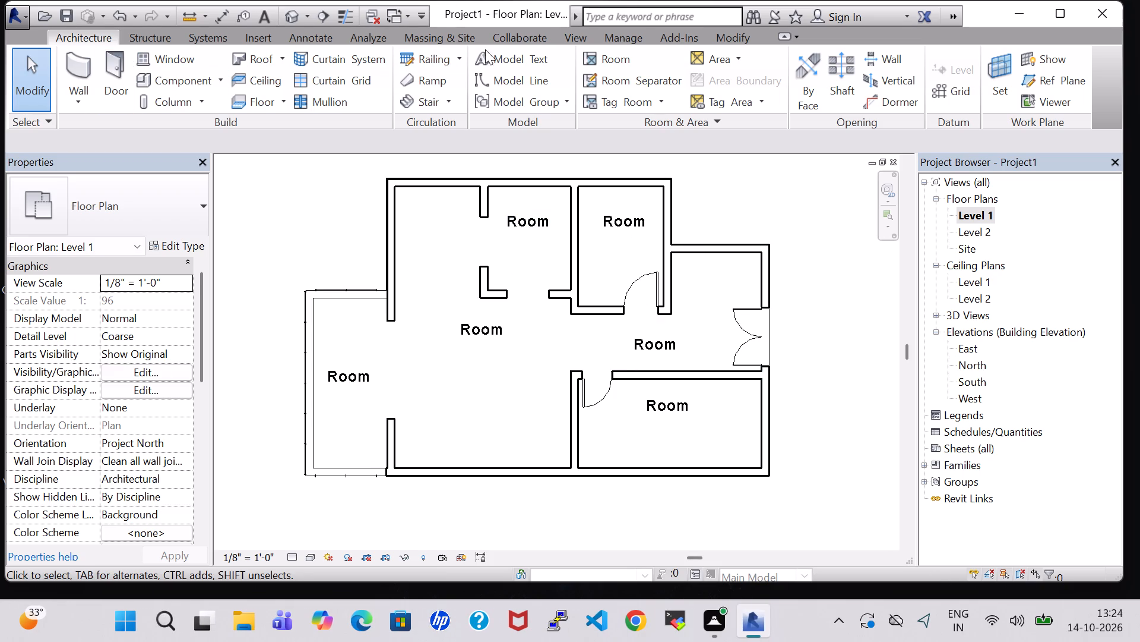
pyautogui.click(622, 62)
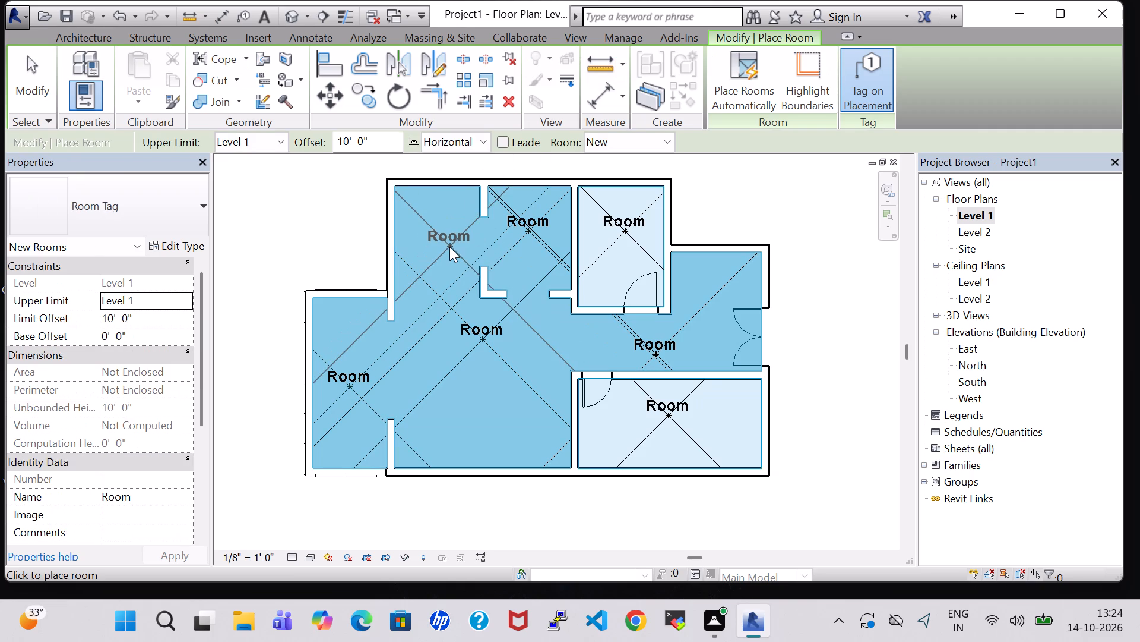
pyautogui.click(435, 248)
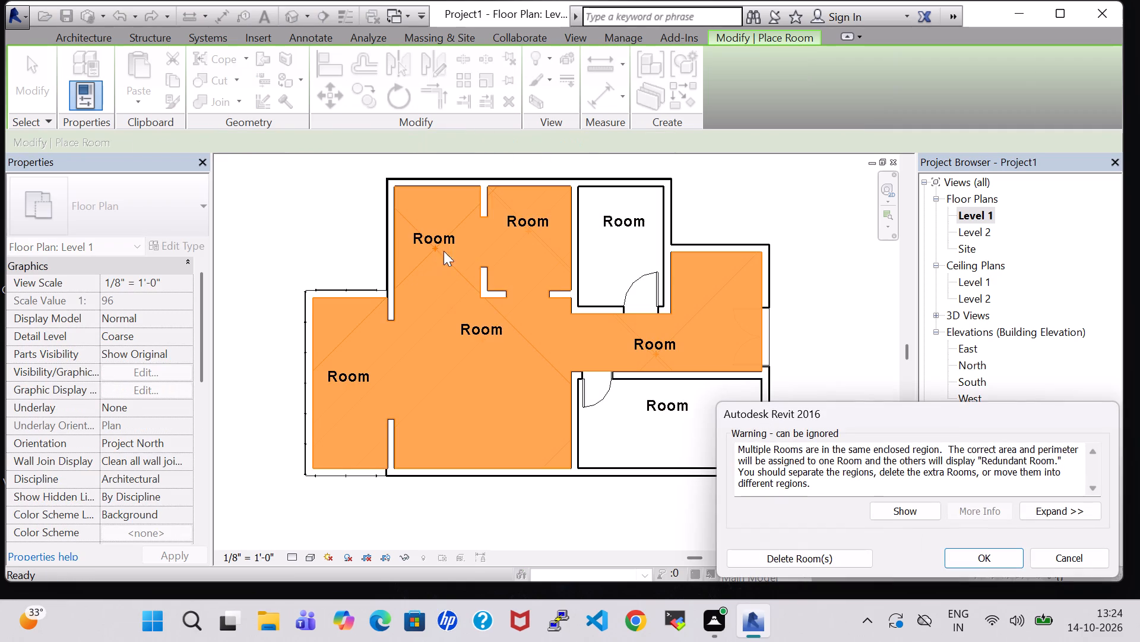
pyautogui.click(981, 558)
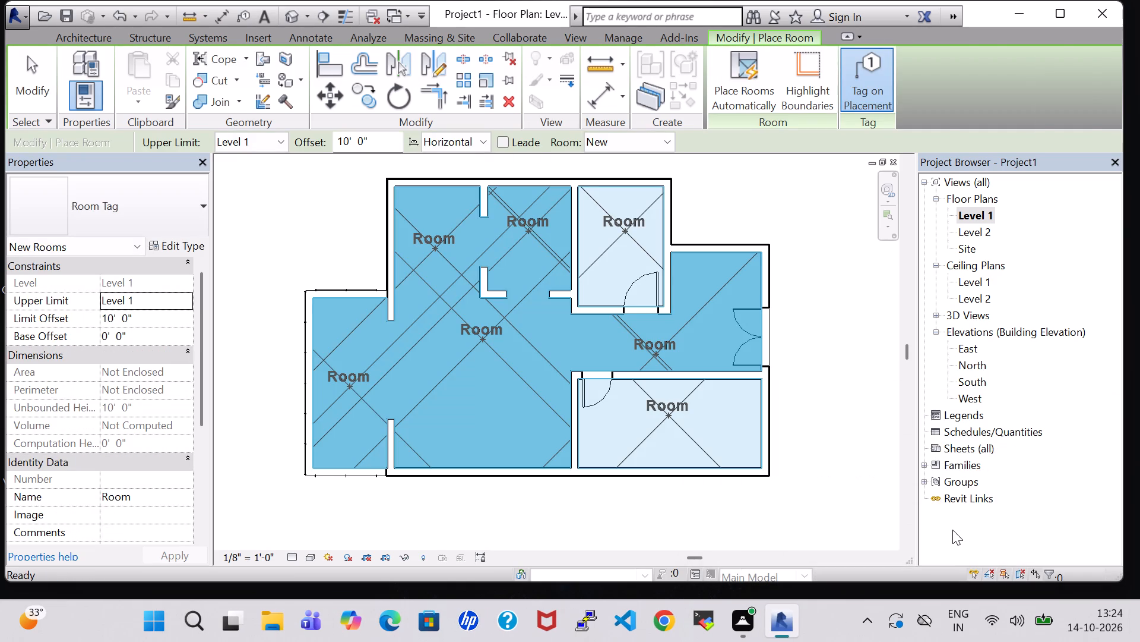
pyautogui.press('Escape')
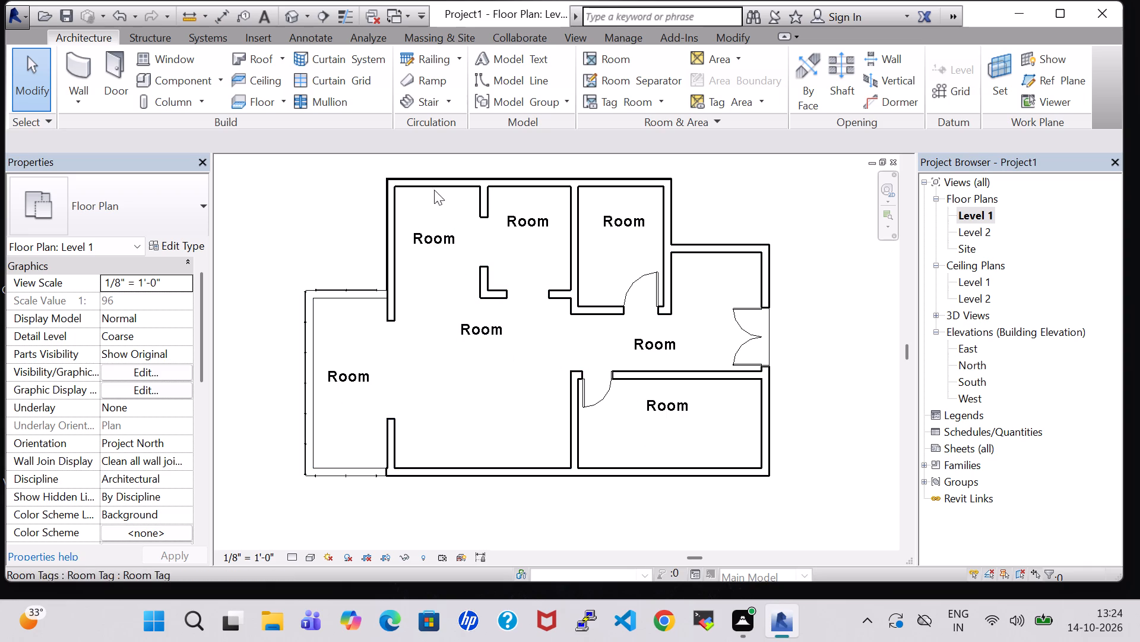
# Rename the west railed area's room tag to BALCONY and rotate the tag to vertical orientation.
pyautogui.doubleClick(363, 366)
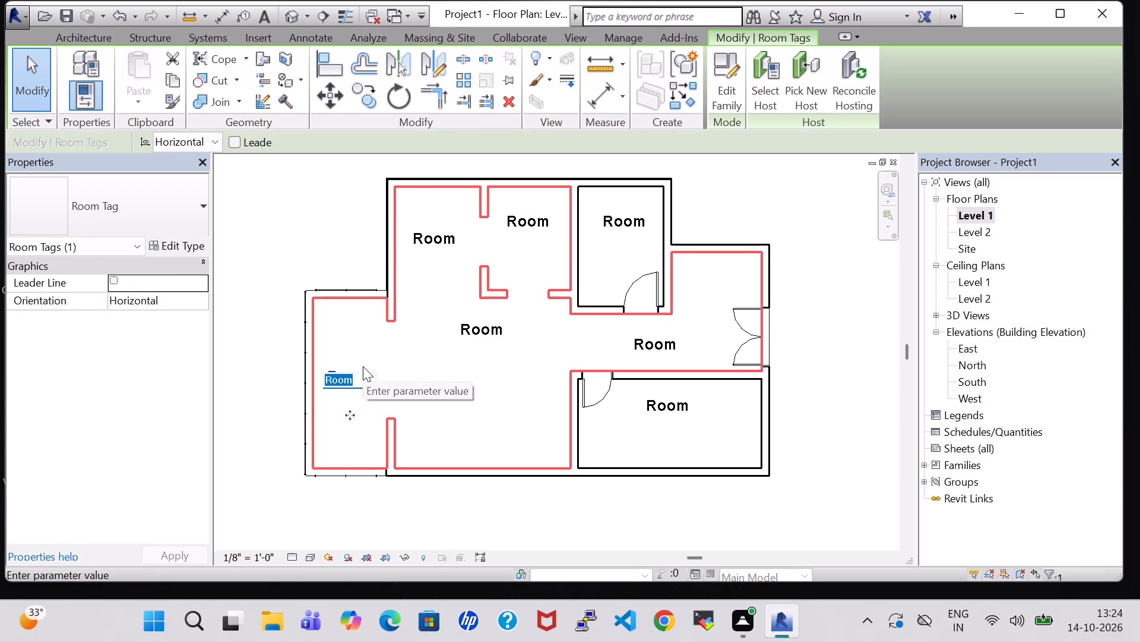
pyautogui.press('BackSpace')
pyautogui.write('BALCONY')
pyautogui.press('Return')
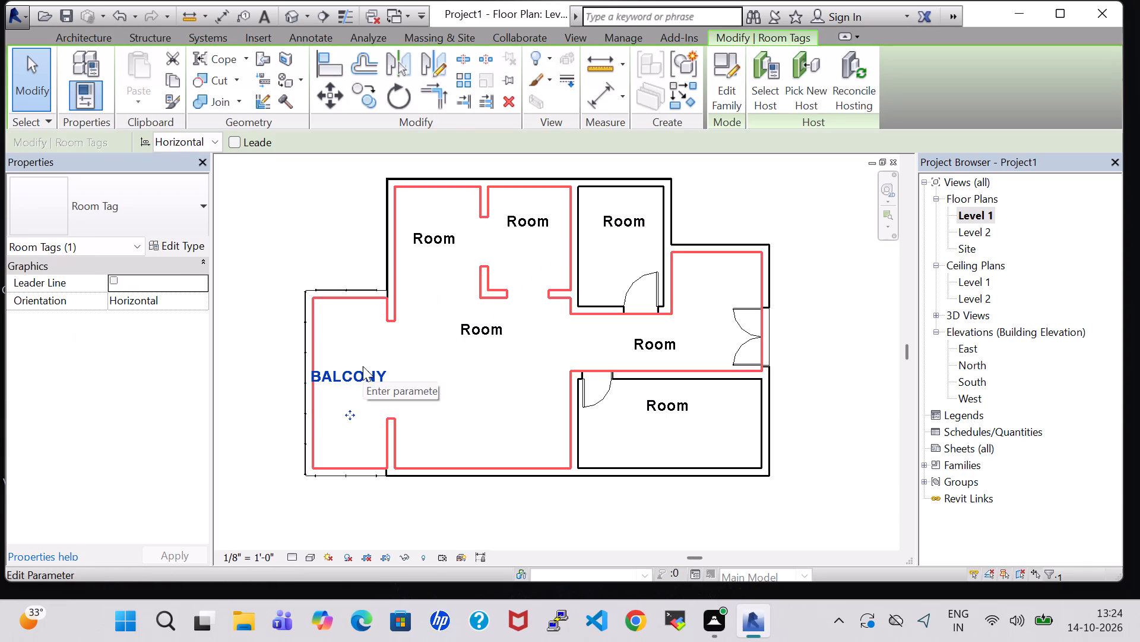
pyautogui.press('space')
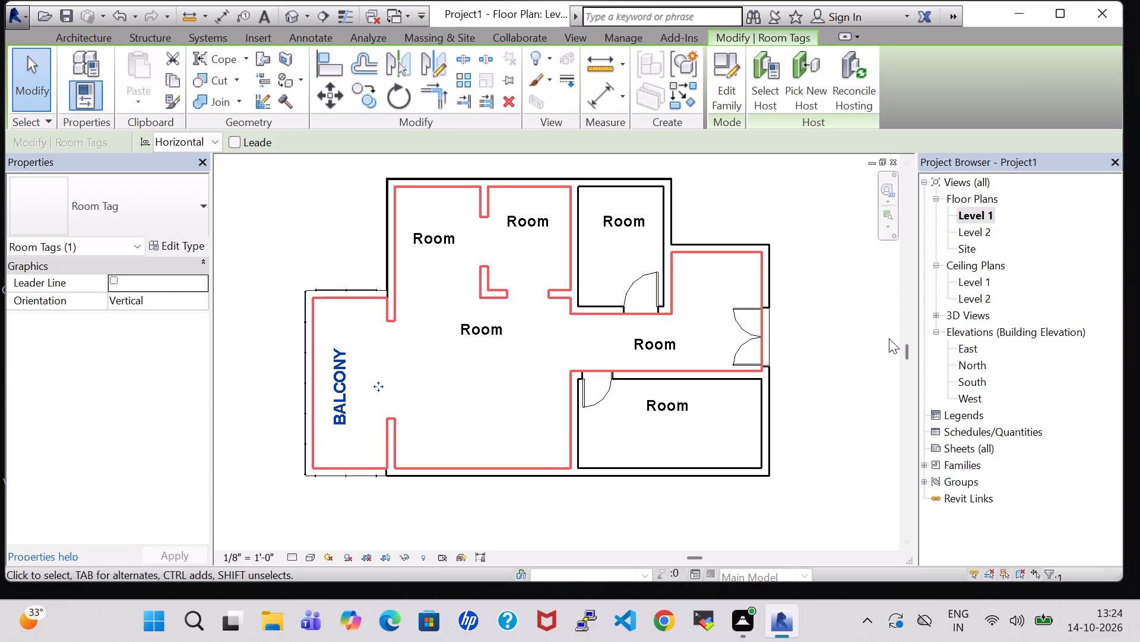
pyautogui.click(835, 352)
# Nudge the BALCONY tag slightly east and north so it sits centred in the railed area.
pyautogui.click(336, 382)
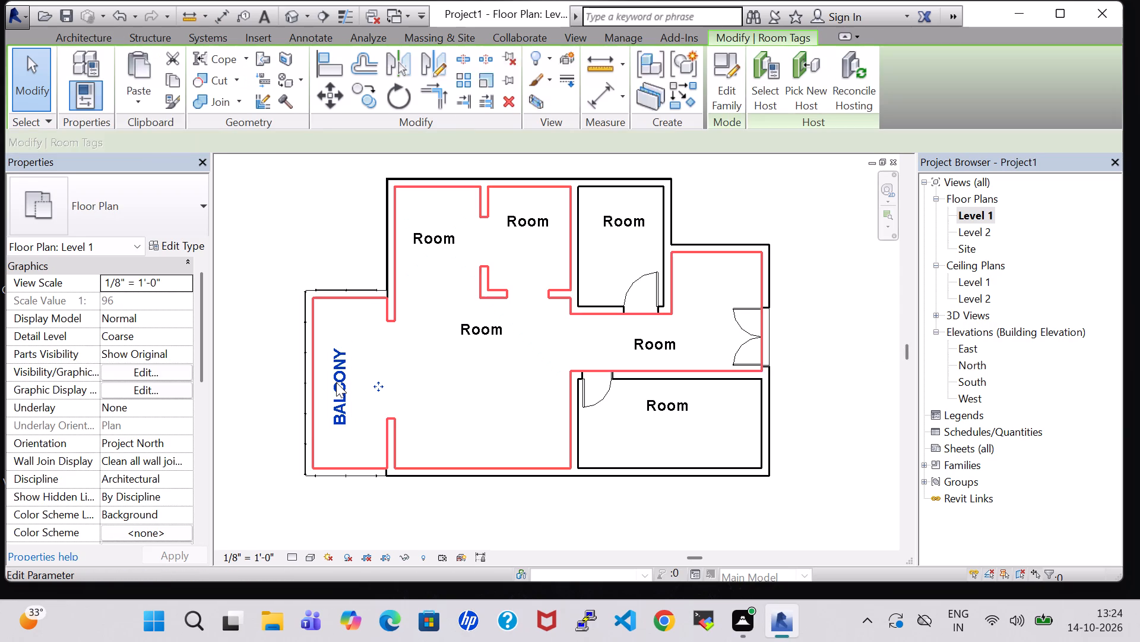
pyautogui.press('Up')
pyautogui.press('Right')
pyautogui.press('Right')
pyautogui.press('Right')
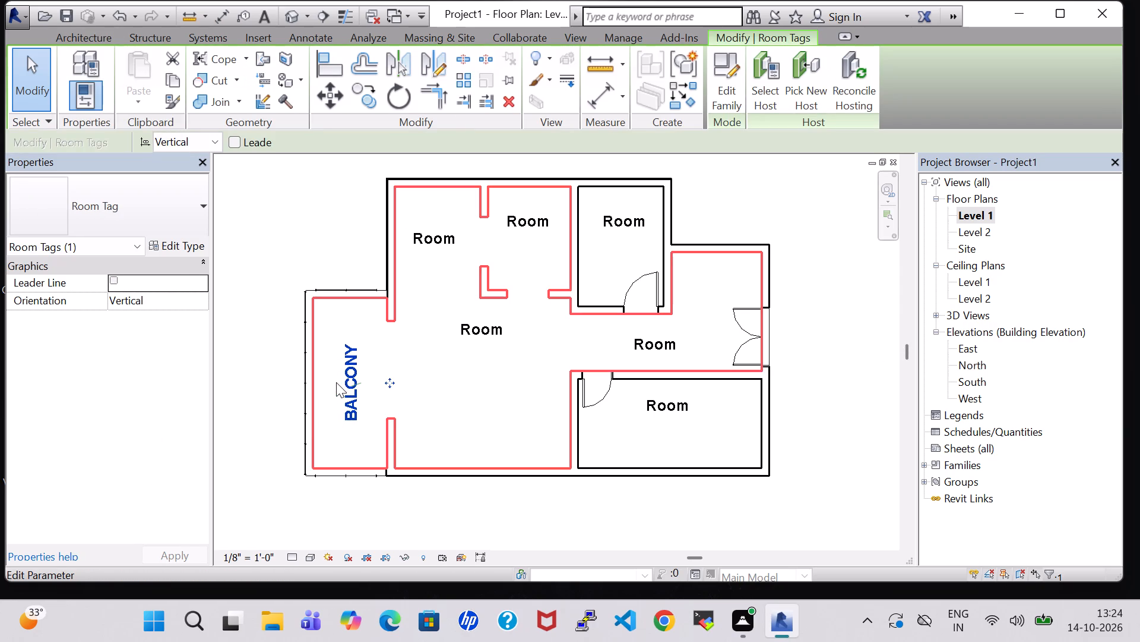
pyautogui.press('Up')
pyautogui.press('Left')
pyautogui.press('Up')
pyautogui.press('Right')
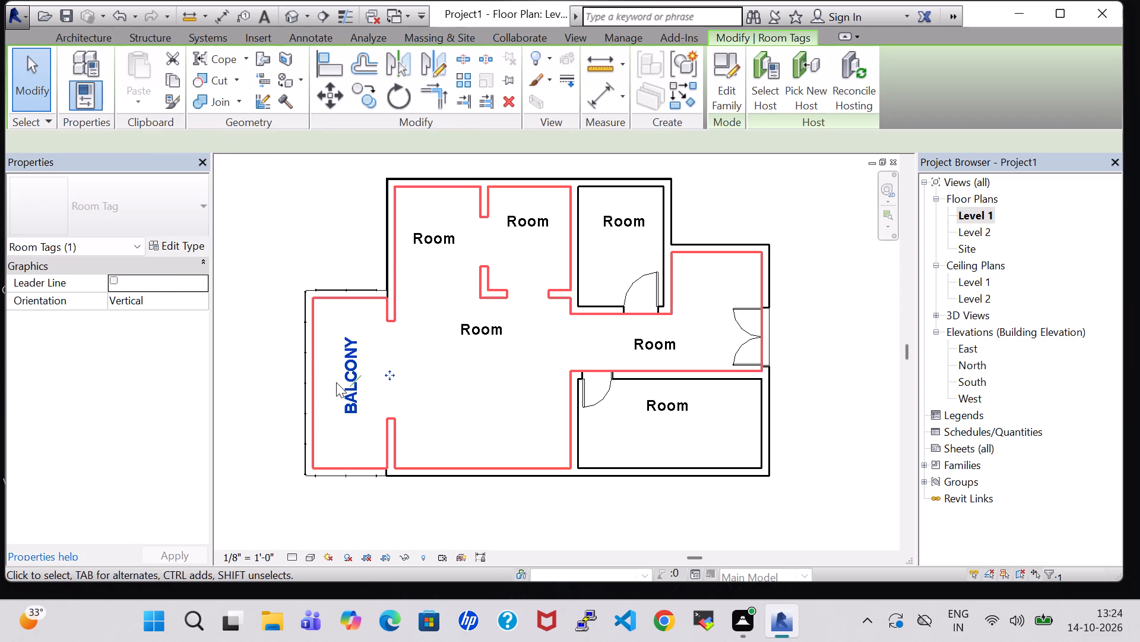
pyautogui.click(856, 435)
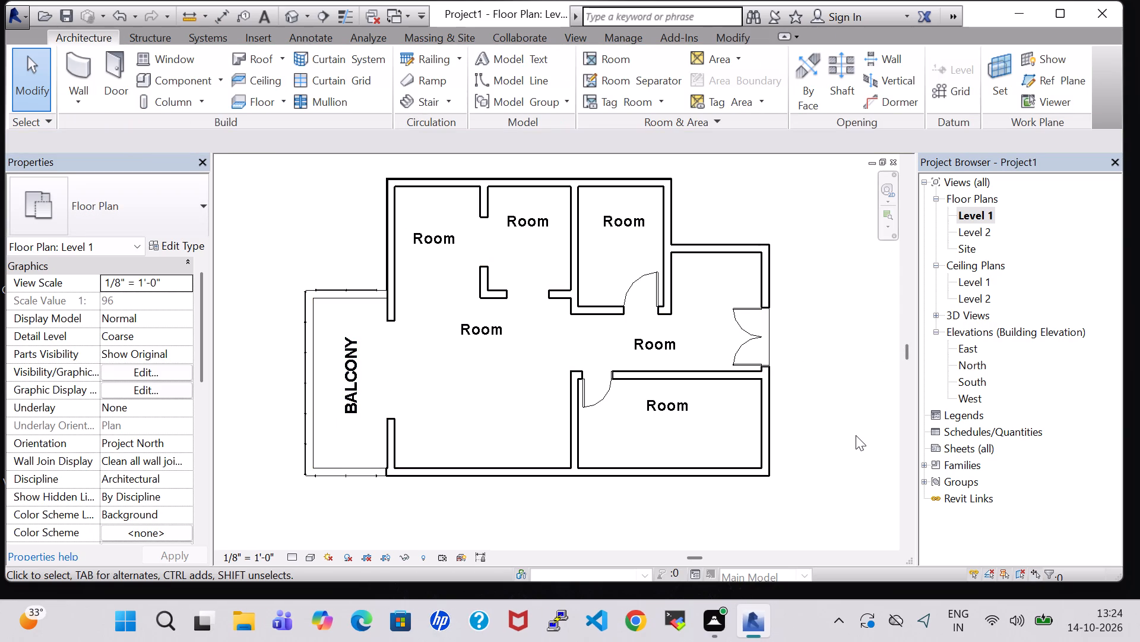
# Rename the southeast room's tag to BED ROOM.
pyautogui.doubleClick(673, 412)
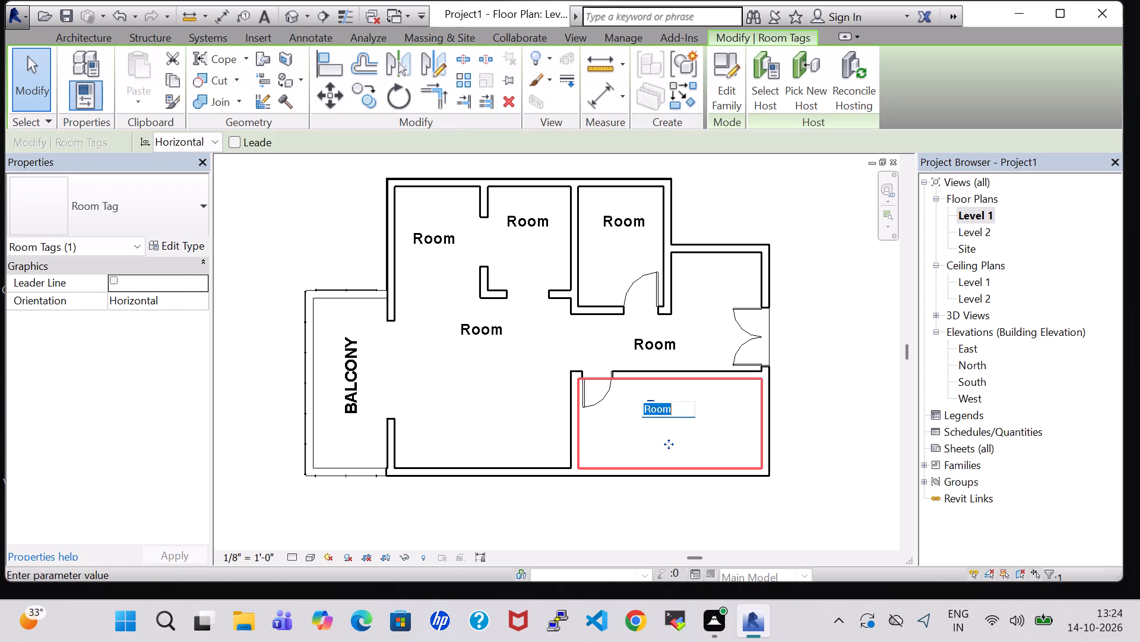
pyautogui.press('BackSpace')
pyautogui.write('BED ROOM')
pyautogui.press('Return')
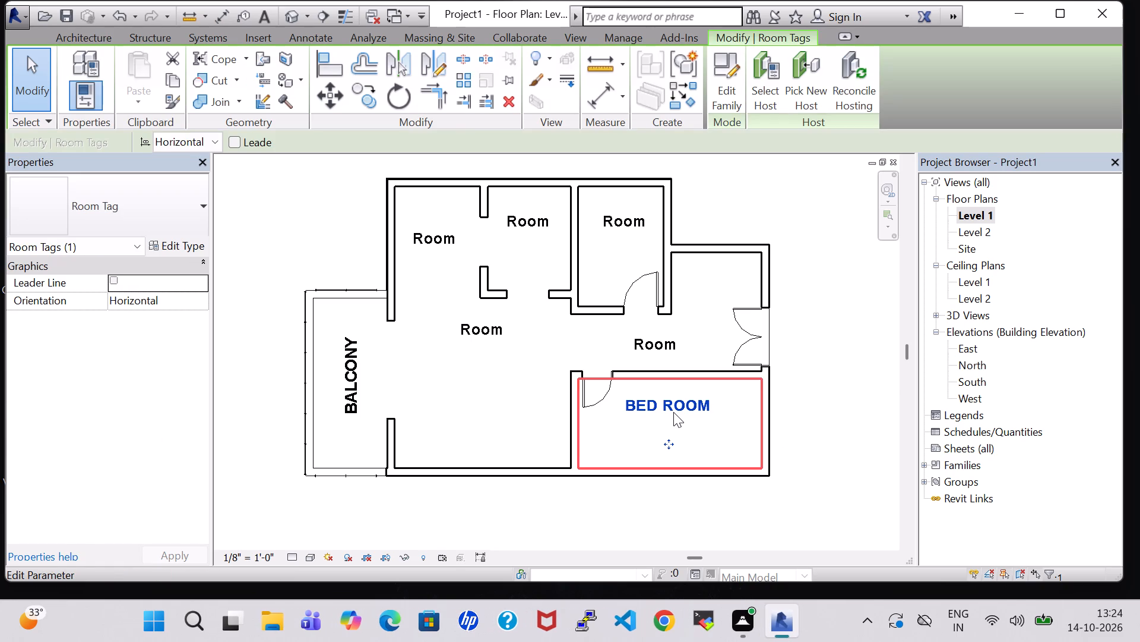
pyautogui.click(797, 401)
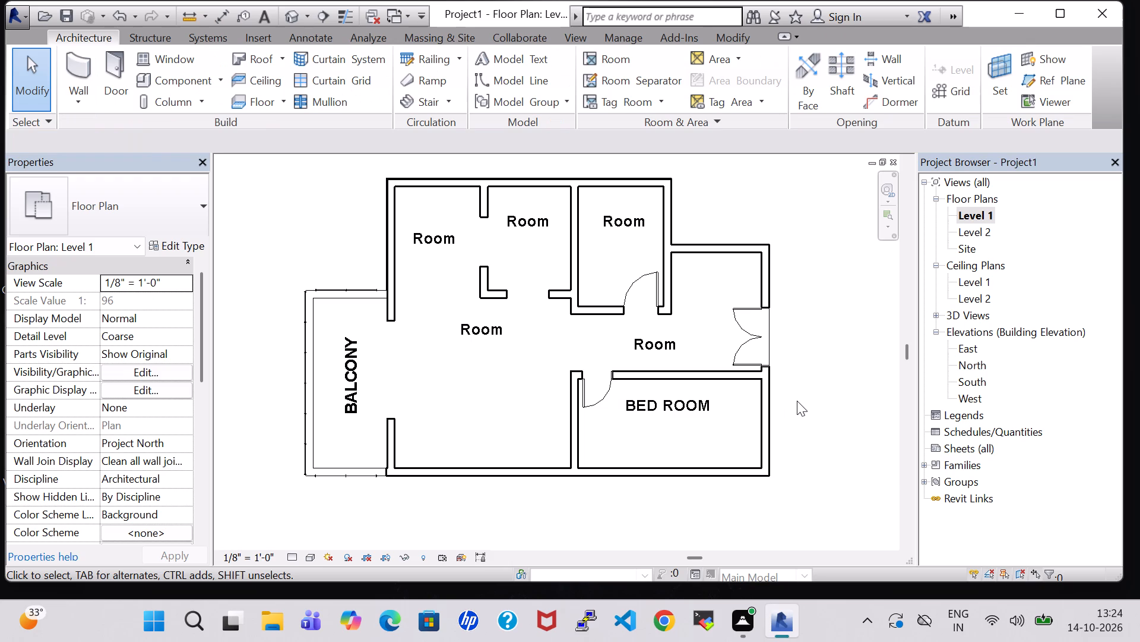
# Rename the east entrance passage's tag to HALLWAY and nudge it slightly east.
pyautogui.doubleClick(667, 348)
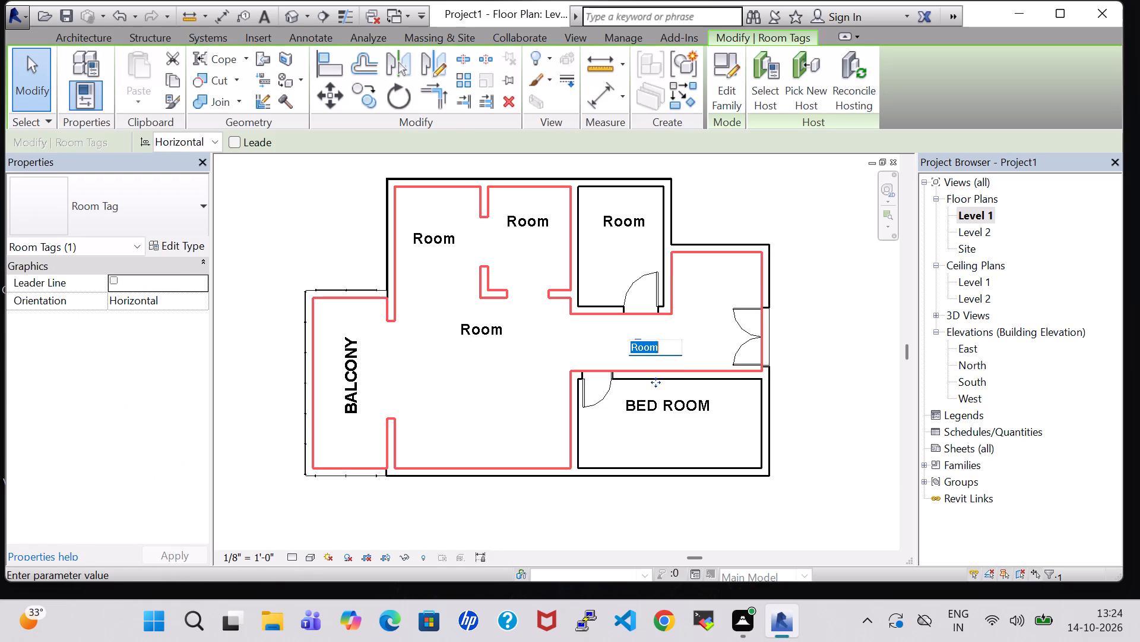
pyautogui.press('BackSpace')
pyautogui.write('HA')
pyautogui.write('LLWAY')
pyautogui.press('Return')
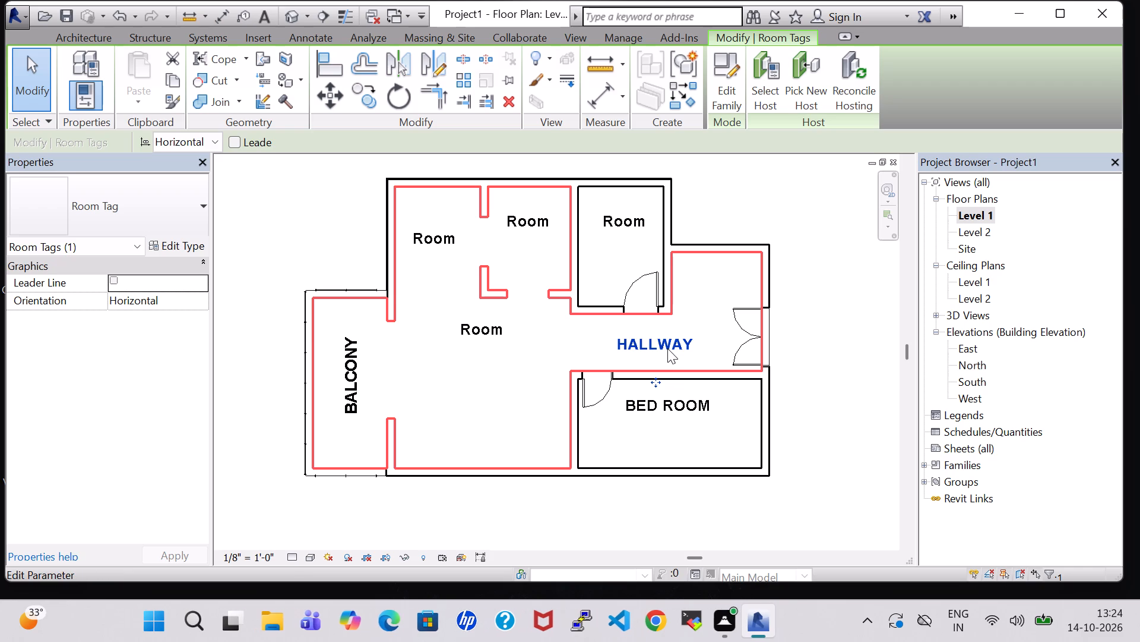
pyautogui.press('Right')
pyautogui.press('Right')
pyautogui.press('Right')
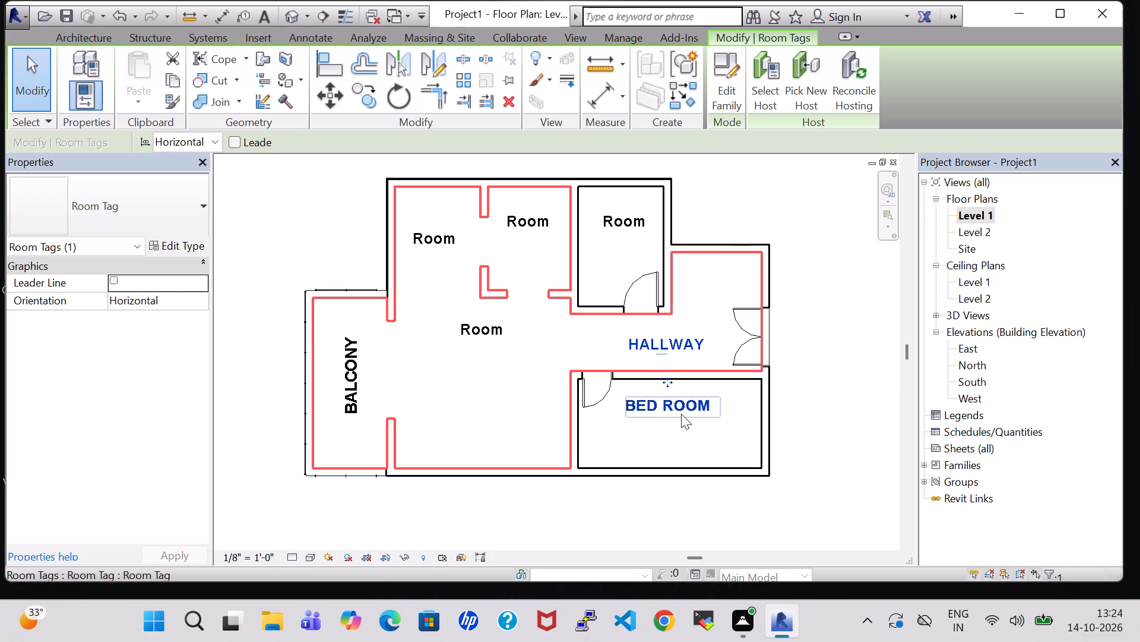
pyautogui.click(829, 304)
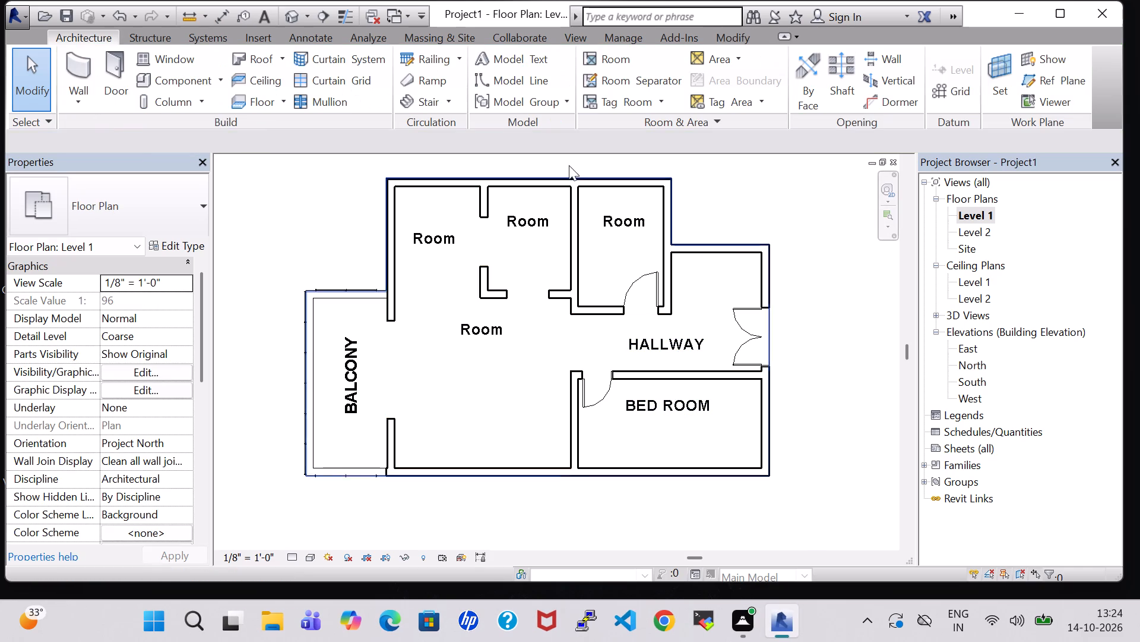
# Rename the northeast room's tag to BATHROOM, rotate it to vertical and nudge it south and slightly west, clear of the walls.
pyautogui.doubleClick(644, 226)
pyautogui.press('BackSpace')
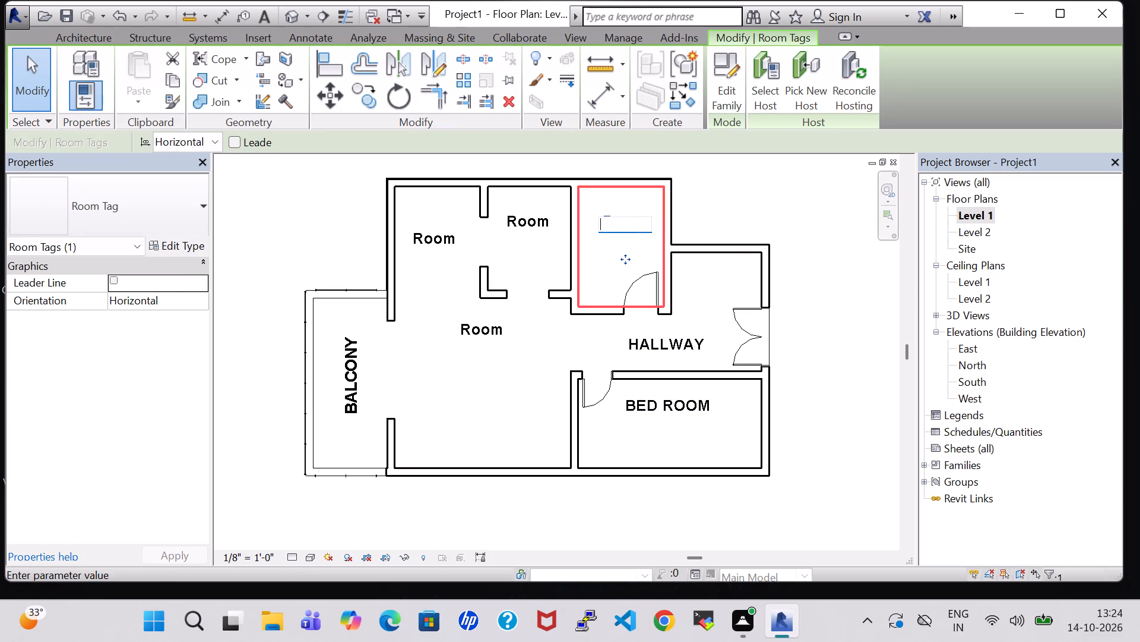
pyautogui.write('BATHROOM')
pyautogui.press('Return')
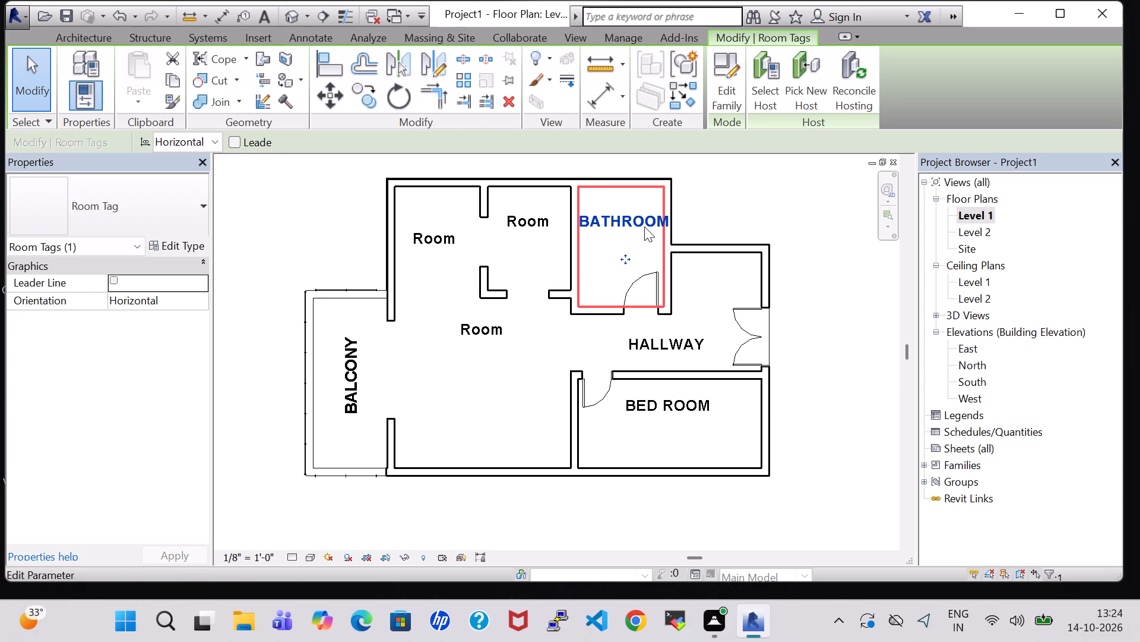
pyautogui.press('space')
pyautogui.press('Down')
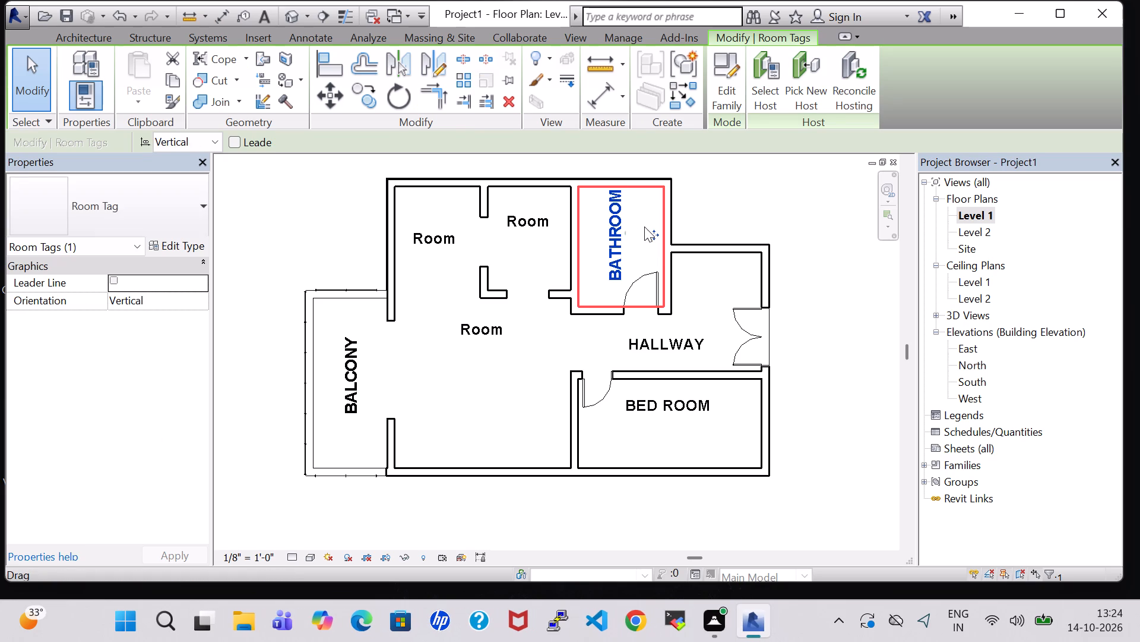
pyautogui.press('Down')
pyautogui.press('Left')
pyautogui.press('Down')
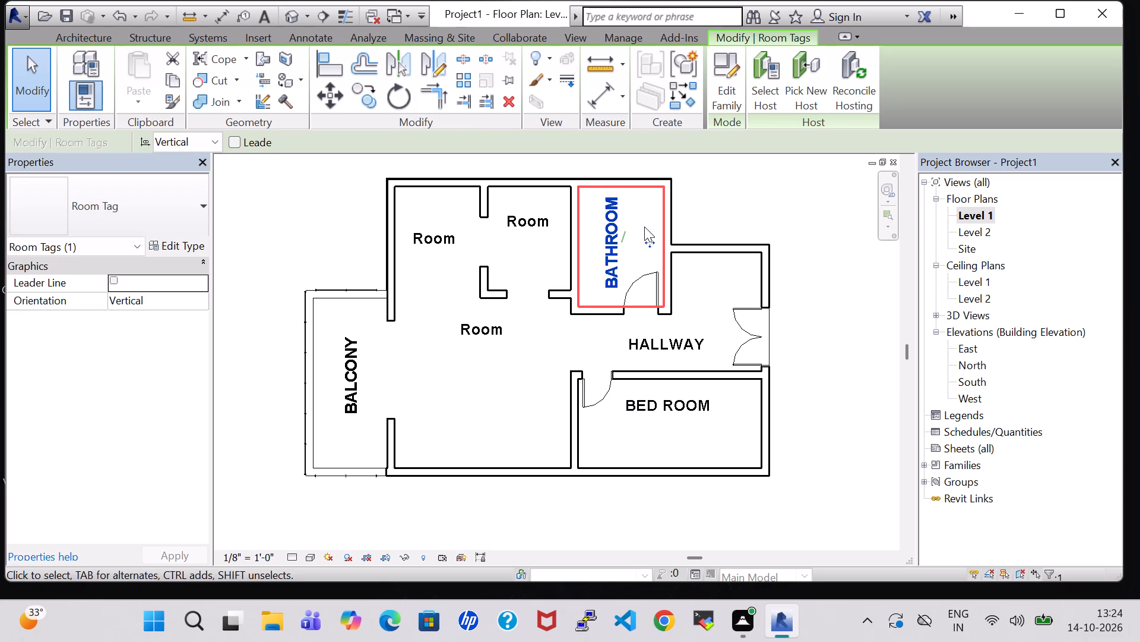
pyautogui.click(833, 323)
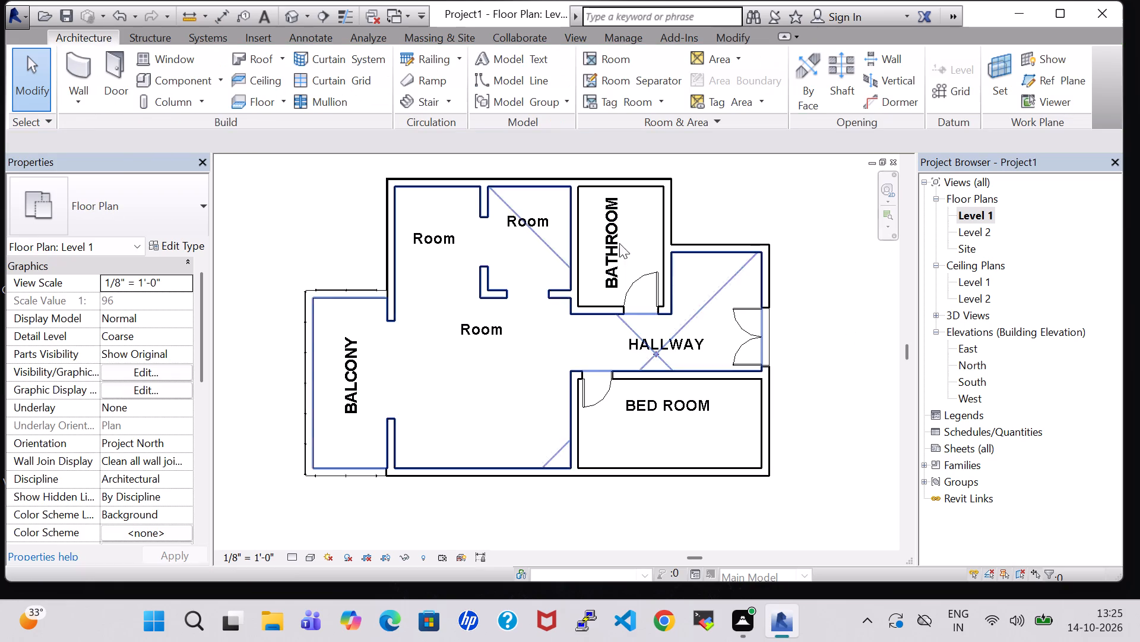
# Rename the central space's tag to LIVING ROOM.
pyautogui.doubleClick(476, 345)
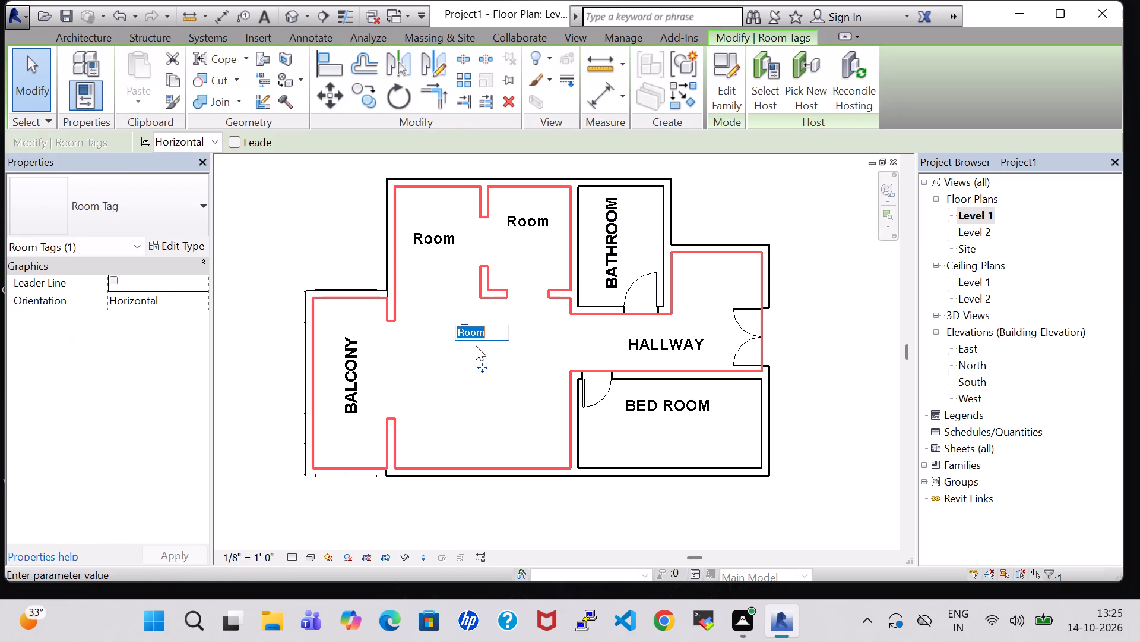
pyautogui.press('BackSpace')
pyautogui.write('LIVING ROOM')
pyautogui.press('Return')
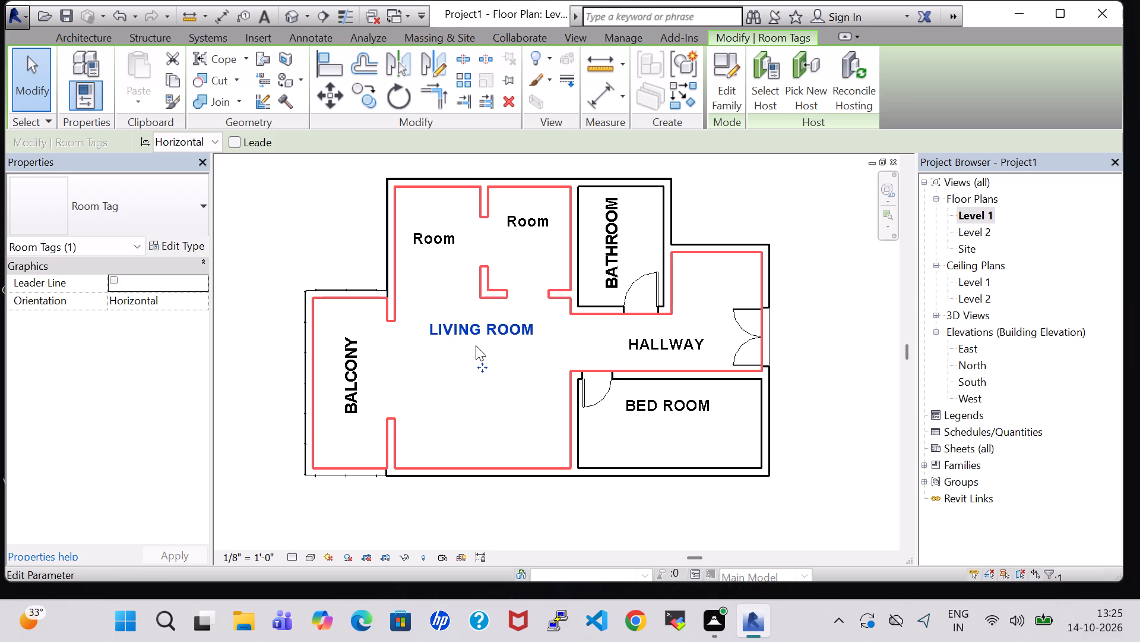
# Move the LIVING ROOM tag south and slightly west towards the middle of the central space.
pyautogui.press('Down')
pyautogui.press('Down')
pyautogui.press('Down')
pyautogui.press('Down')
pyautogui.press('Down')
pyautogui.press('Down')
pyautogui.press('Down')
pyautogui.press('Down')
pyautogui.press('Down')
pyautogui.press('Down')
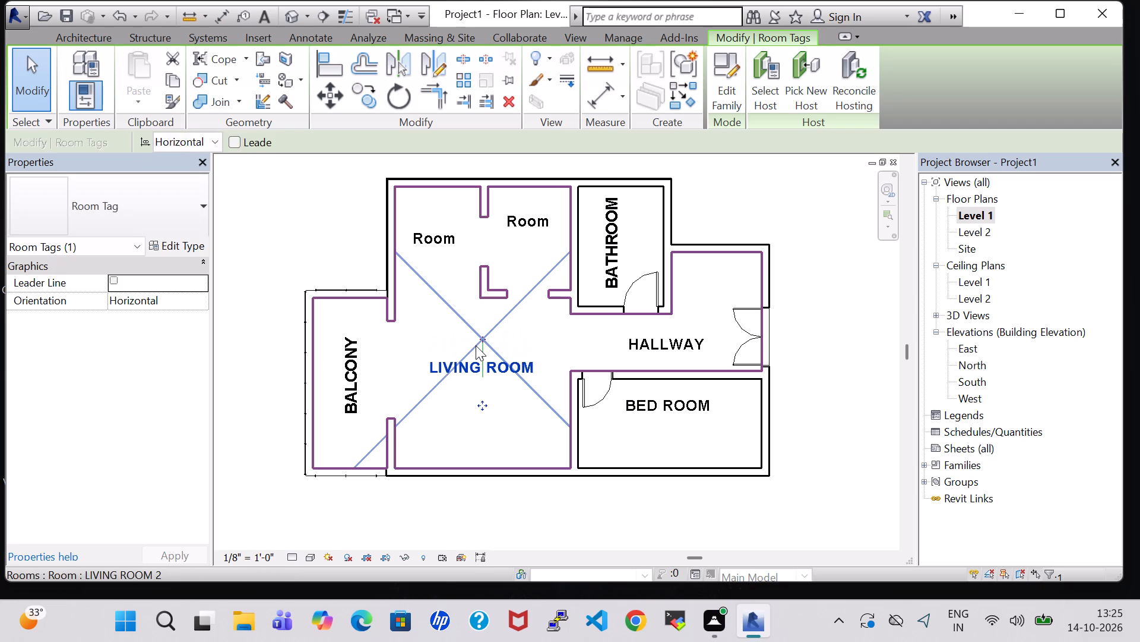
pyautogui.press('Left')
pyautogui.press('Left')
pyautogui.press('Down')
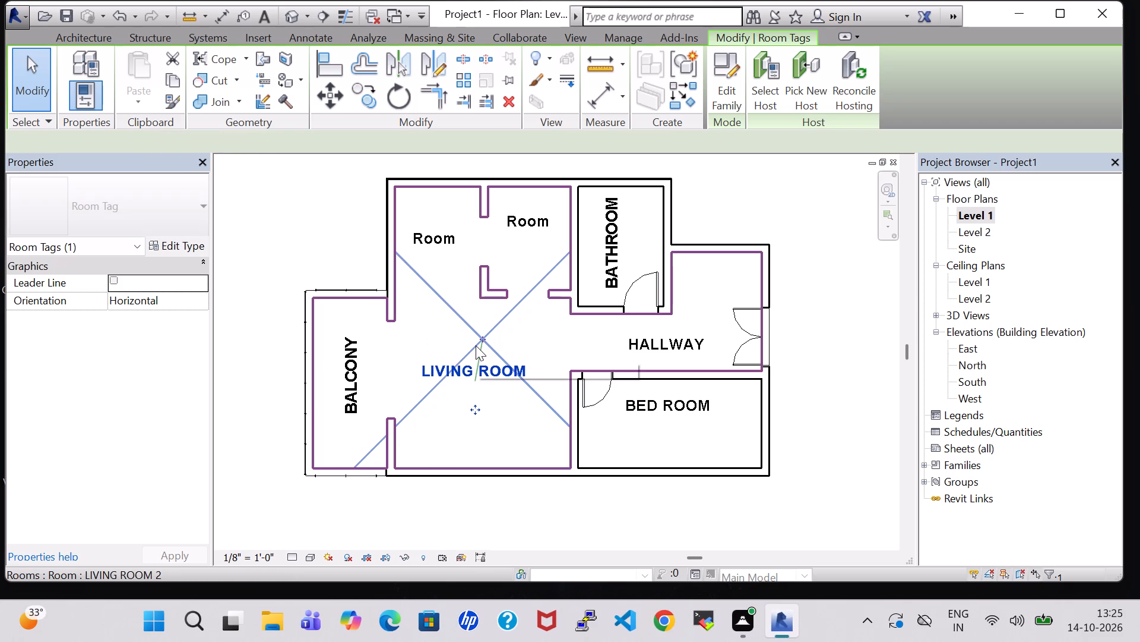
pyautogui.click(819, 380)
# Rename the northwest space's tag to DINNING and nudge it slightly east.
pyautogui.doubleClick(430, 240)
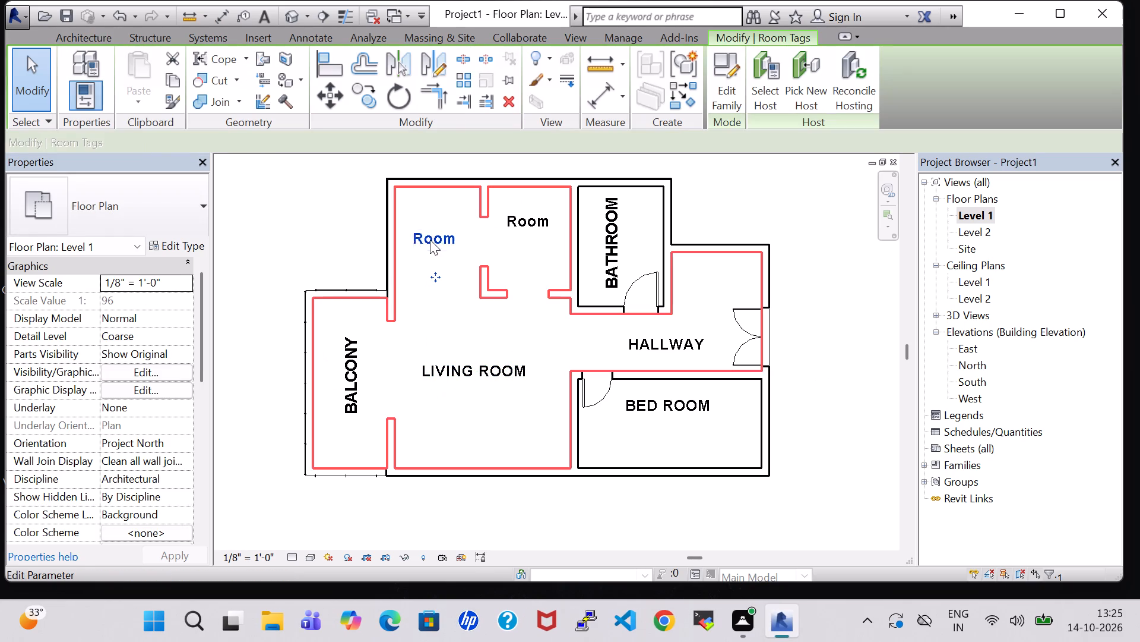
pyautogui.press('BackSpace')
pyautogui.write('DINNING')
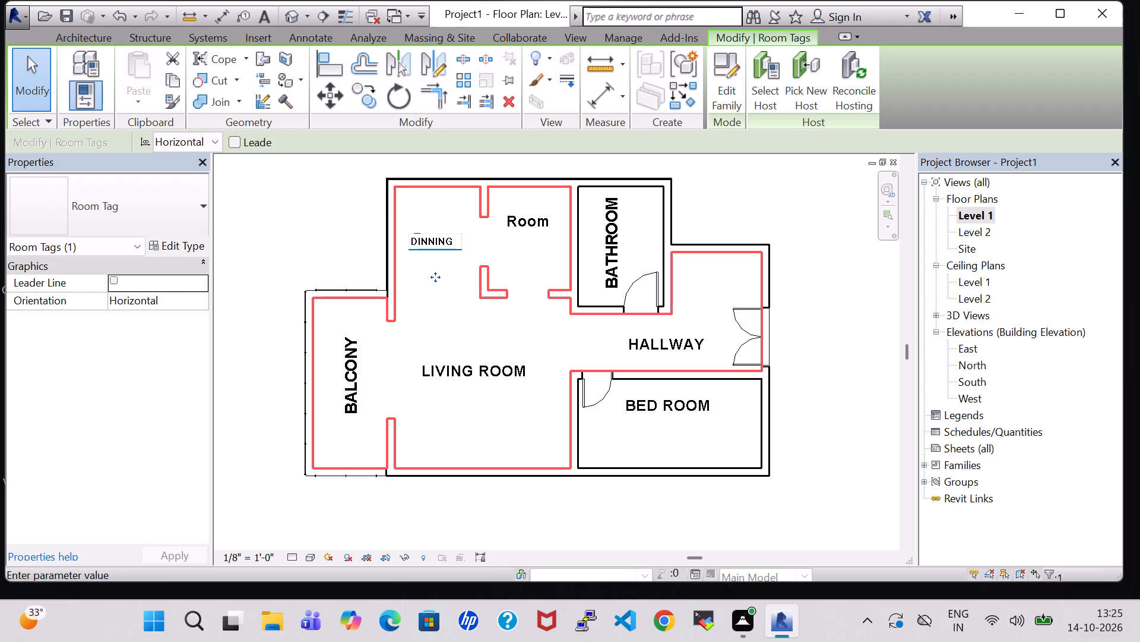
pyautogui.press('Return')
pyautogui.press('Right')
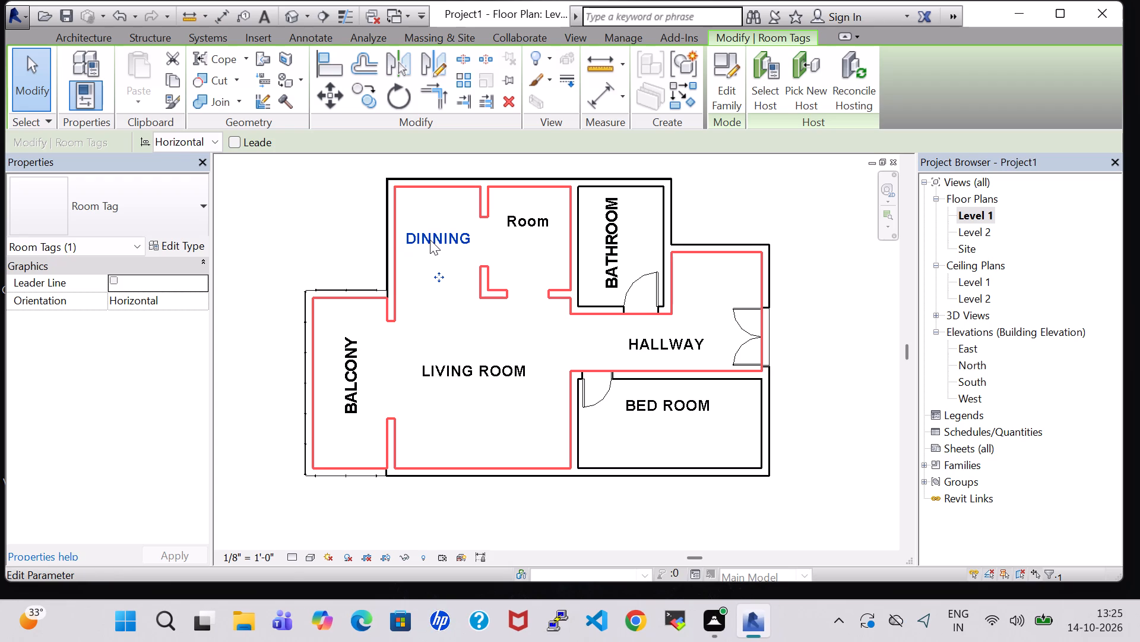
# Rename the tag of the room between DINNING and BATHROOM to KITCHEN and nudge it south.
pyautogui.doubleClick(519, 235)
pyautogui.press('BackSpace')
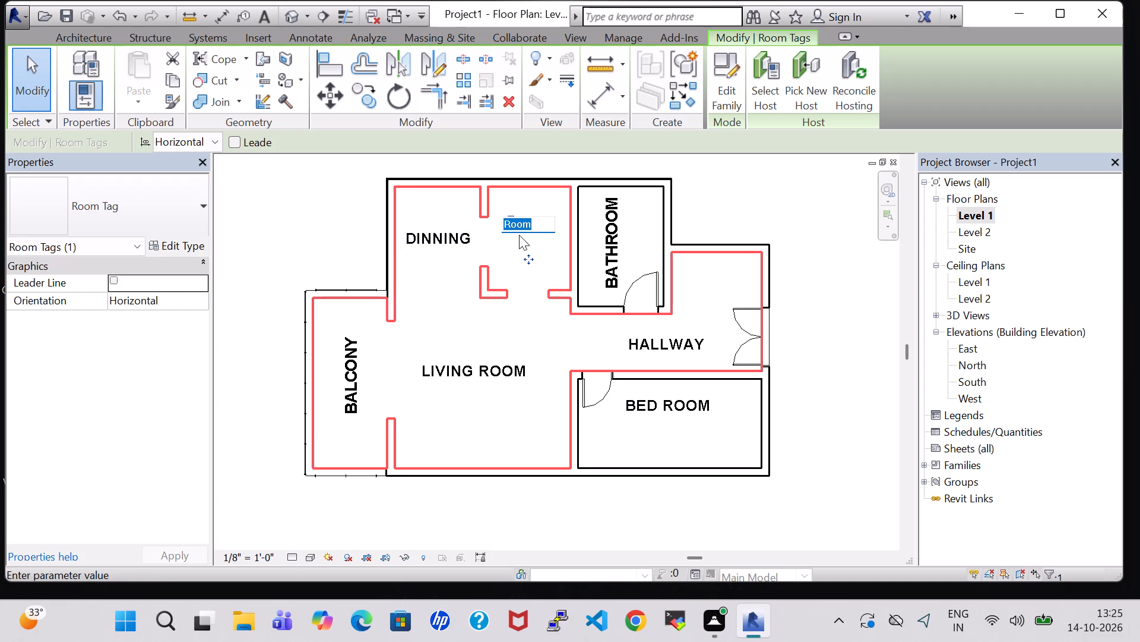
pyautogui.write('KITCHEN')
pyautogui.press('Return')
pyautogui.press('Down')
pyautogui.press('Down')
pyautogui.press('Down')
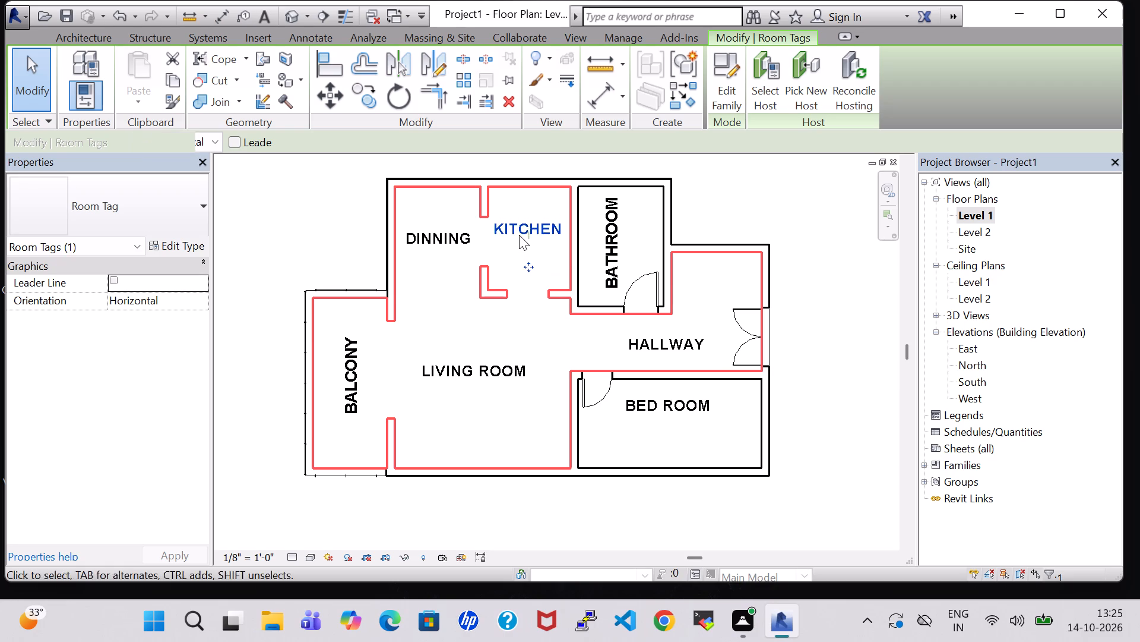
pyautogui.press('Down')
pyautogui.press('Down')
pyautogui.press('Down')
pyautogui.press('Up')
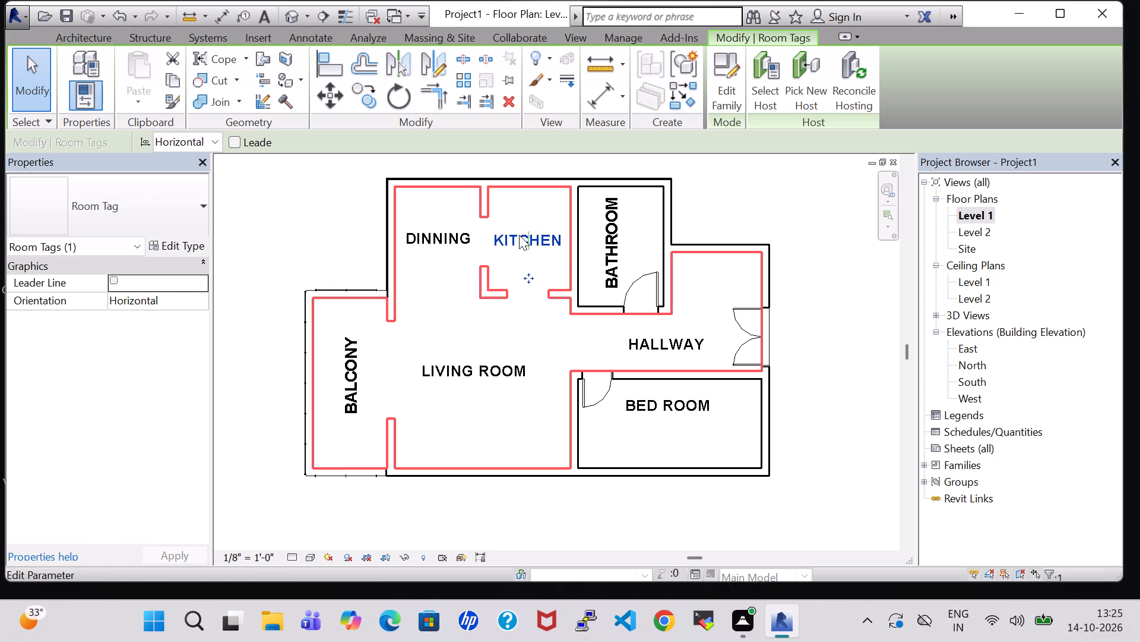
pyautogui.press('Up')
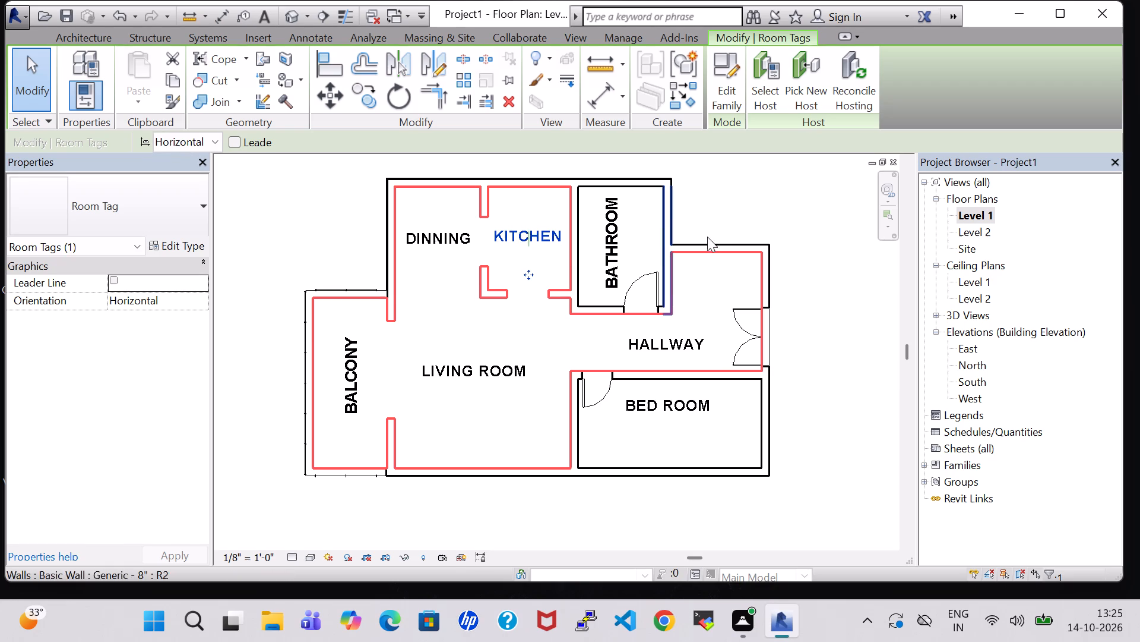
# Nudge the DINNING tag and the KITCHEN tag each one increment further south.
pyautogui.click(455, 249)
pyautogui.press('Down')
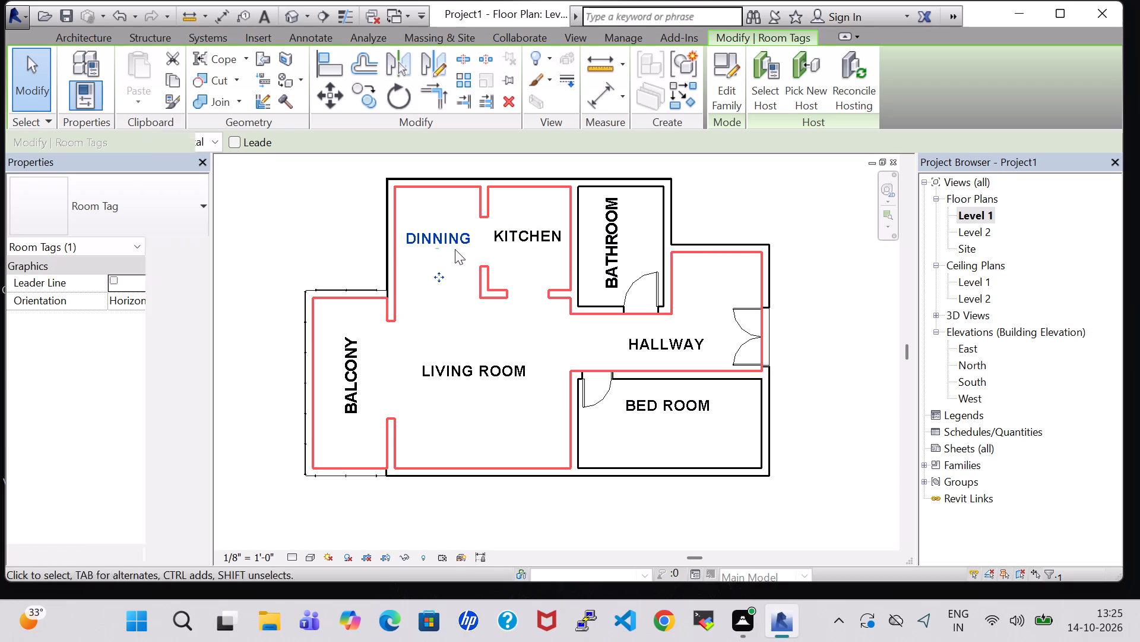
pyautogui.click(527, 231)
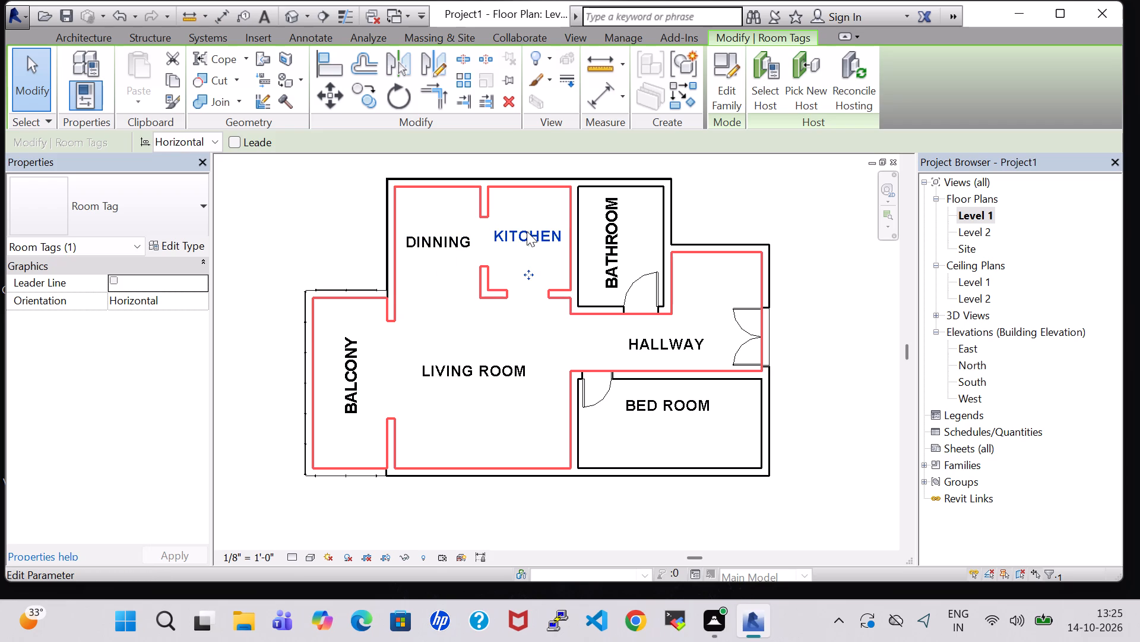
pyautogui.press('Down')
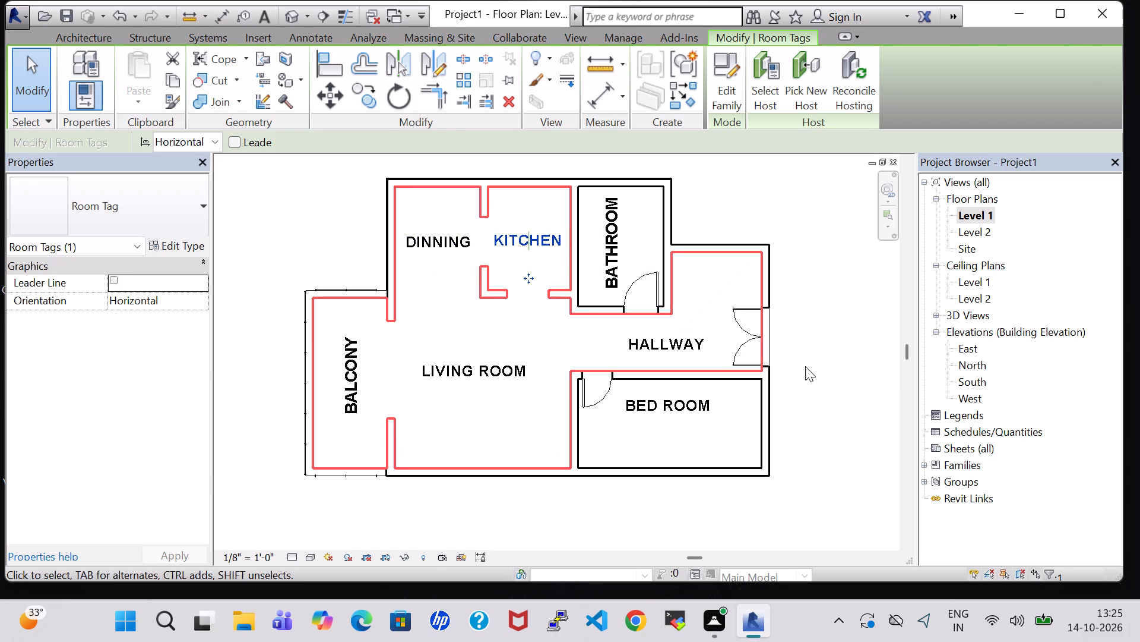
pyautogui.click(805, 366)
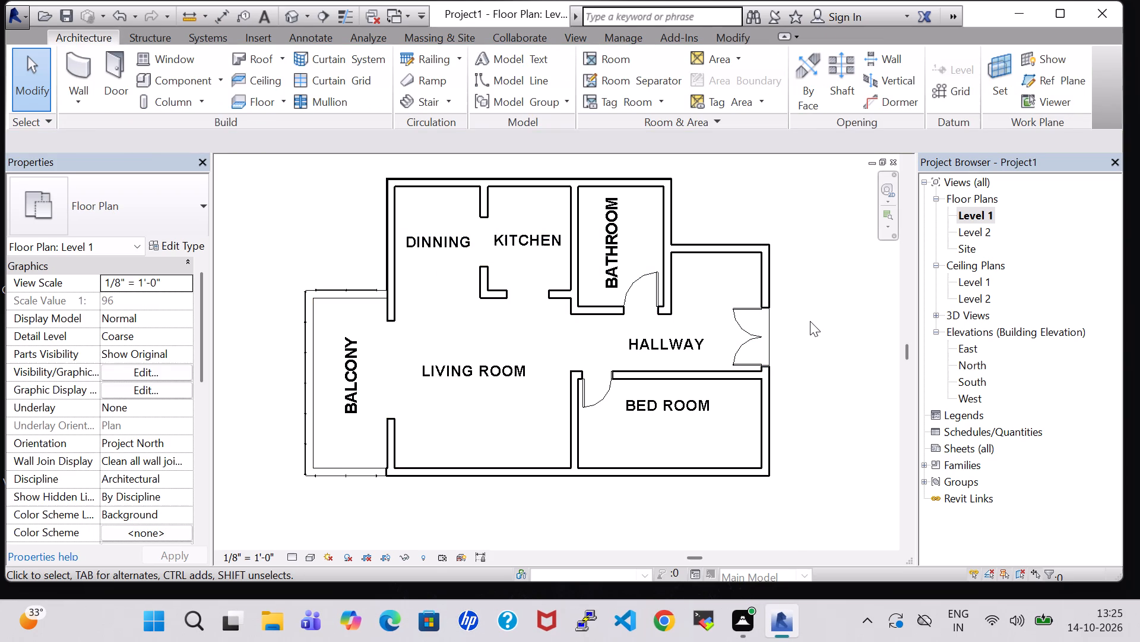
# Load the Casement 3x3 with Trim window family from the Windows folder of the US Imperial library.
pyautogui.click(150, 55)
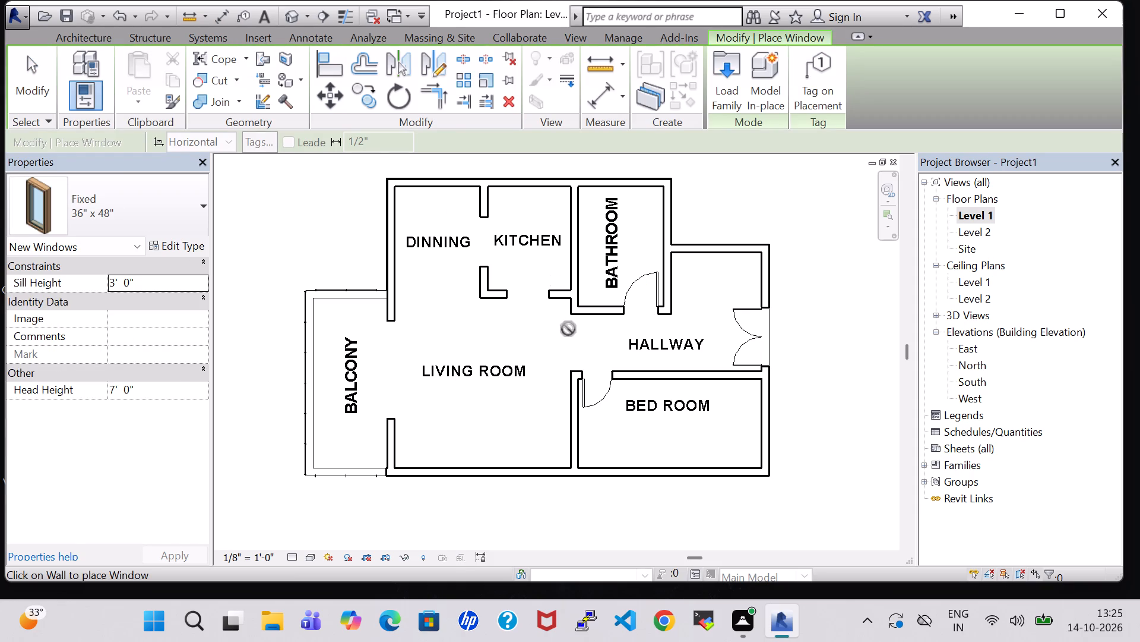
pyautogui.click(728, 83)
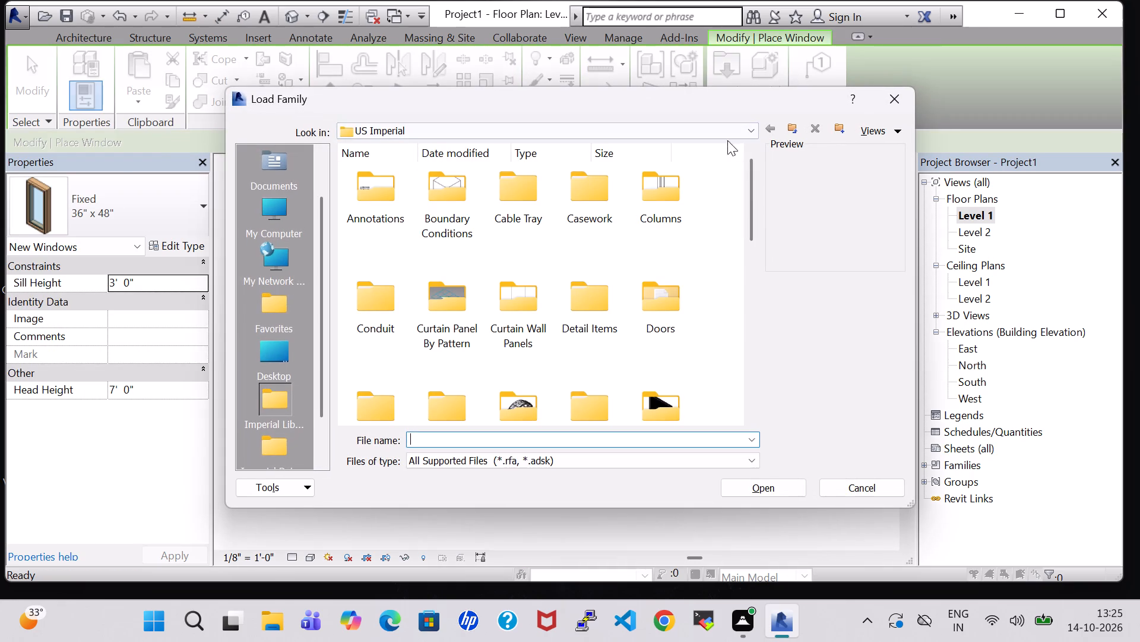
pyautogui.scroll(-1, 680, 311)
pyautogui.doubleClick(674, 246)
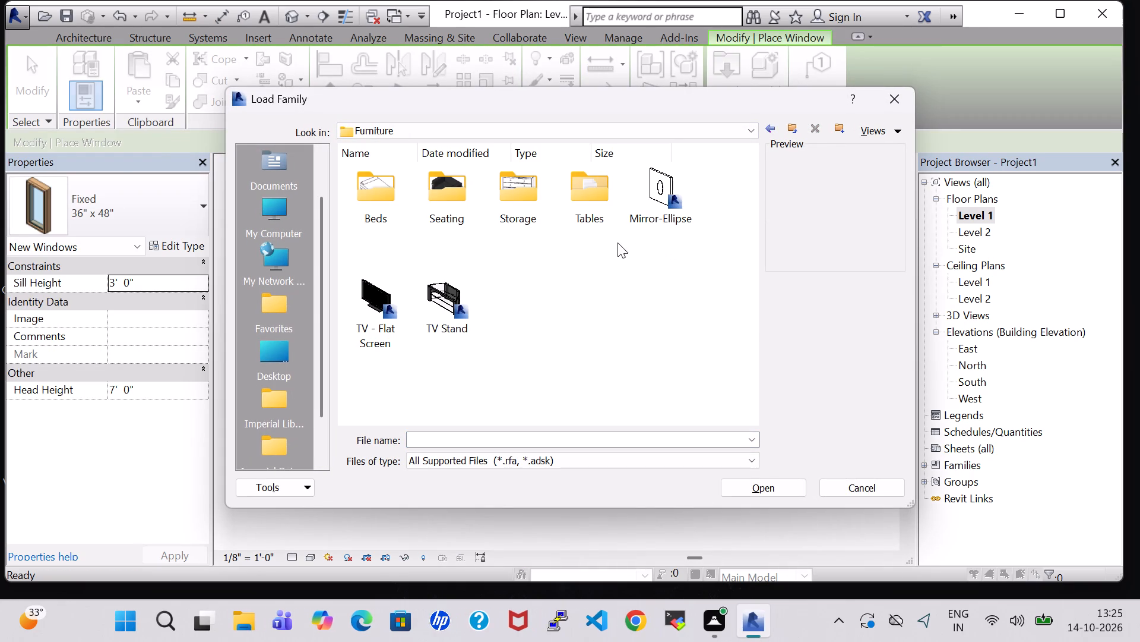
pyautogui.click(774, 127)
pyautogui.scroll(-3, 400, 308)
pyautogui.scroll(-4, 501, 303)
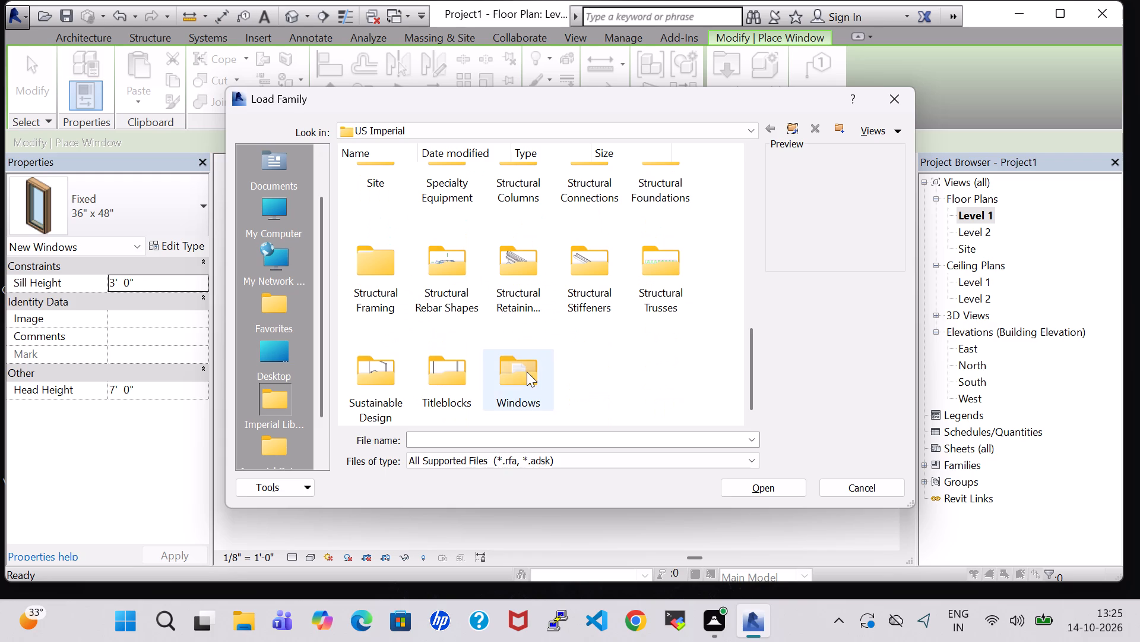
pyautogui.doubleClick(527, 372)
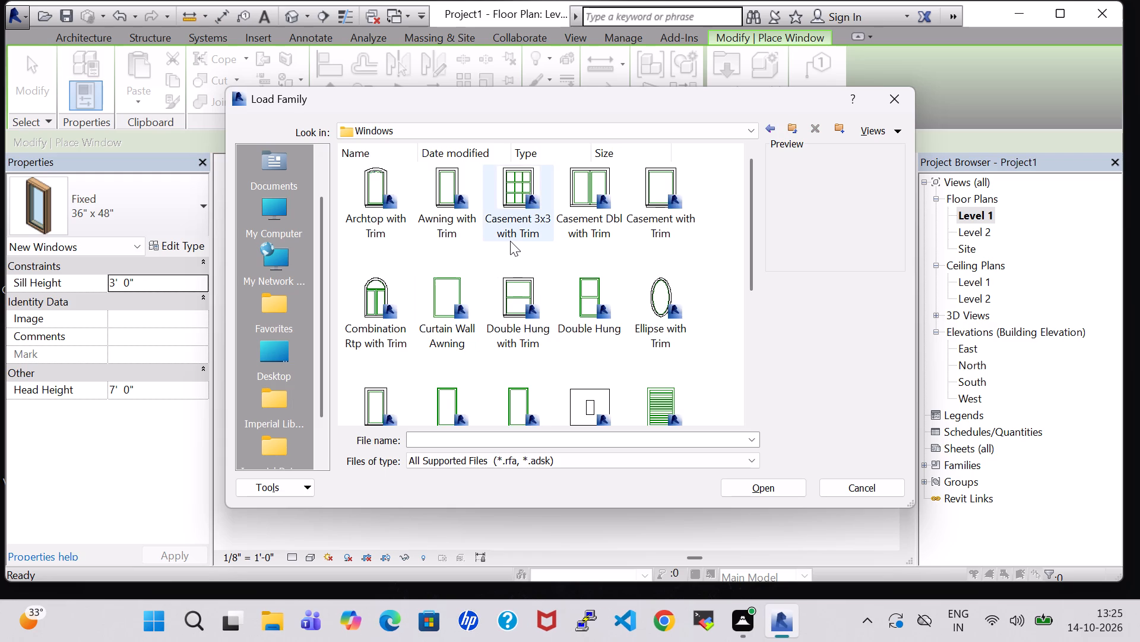
pyautogui.scroll(-1, 510, 241)
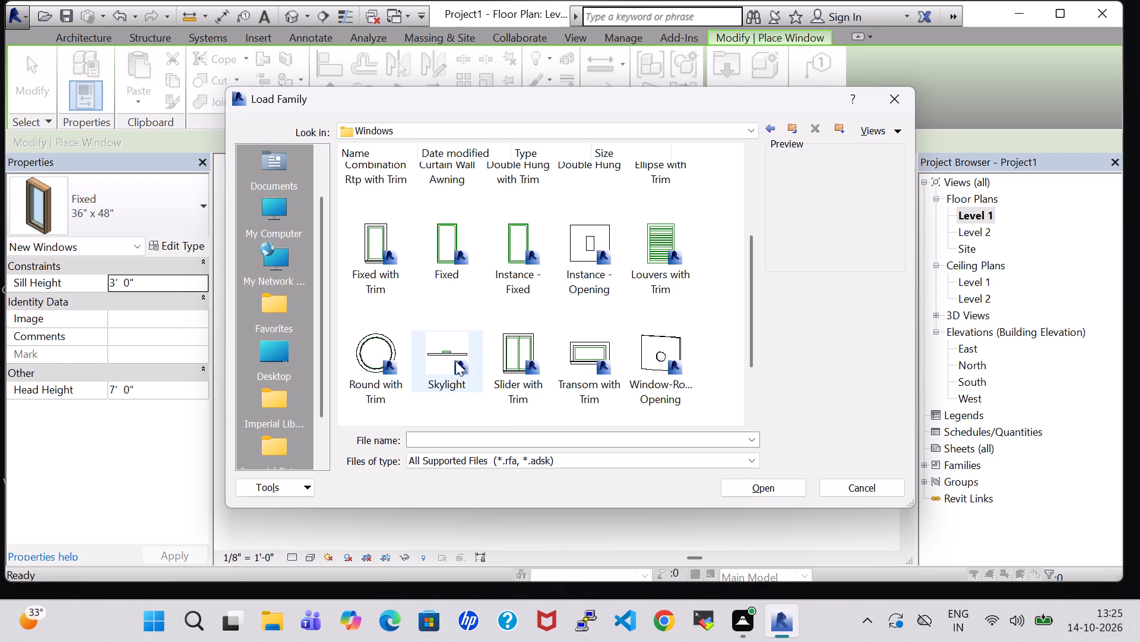
pyautogui.scroll(2, 630, 369)
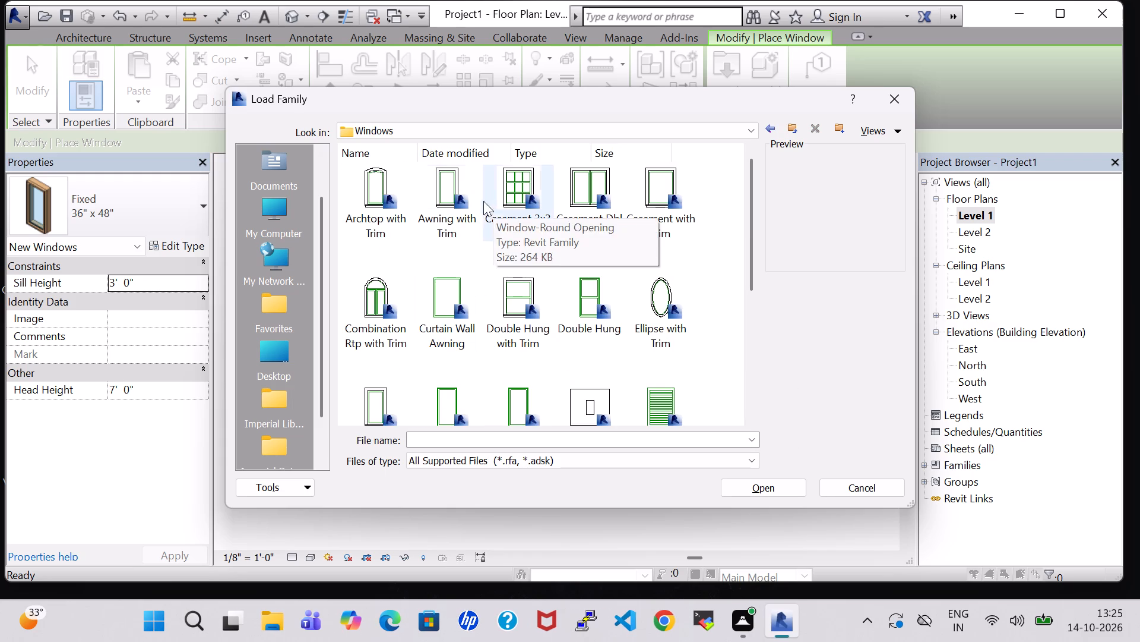
pyautogui.click(508, 197)
pyautogui.click(776, 496)
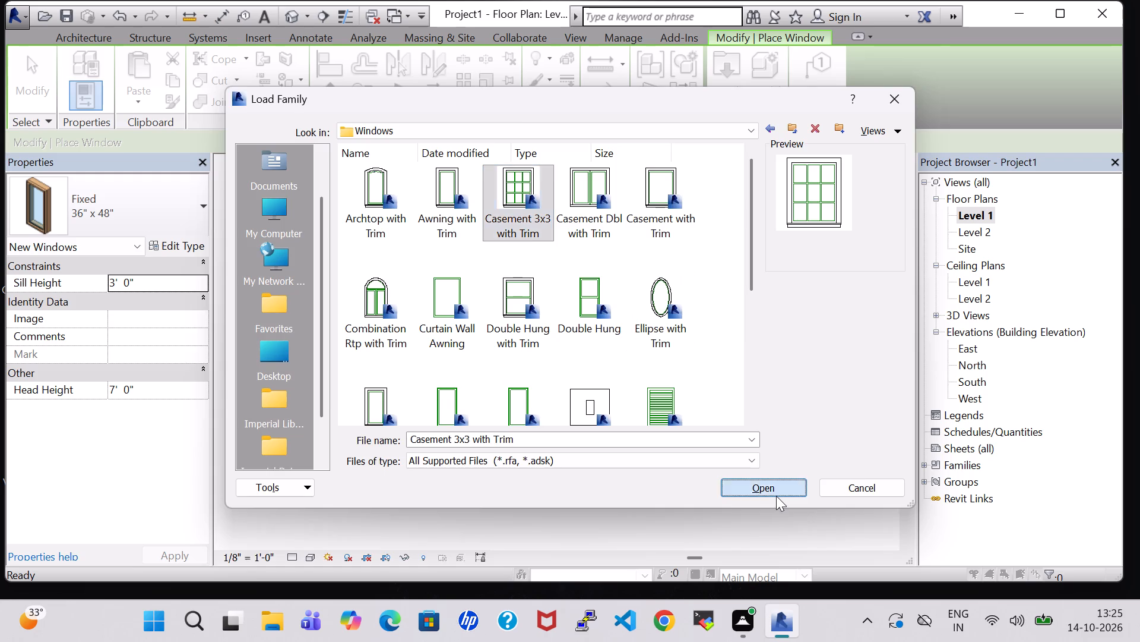
# Place two 36" x 72" casement windows in the living room's south wall, about 4'-0" from its west wall and 3'-9" from its east wall.
pyautogui.click(179, 226)
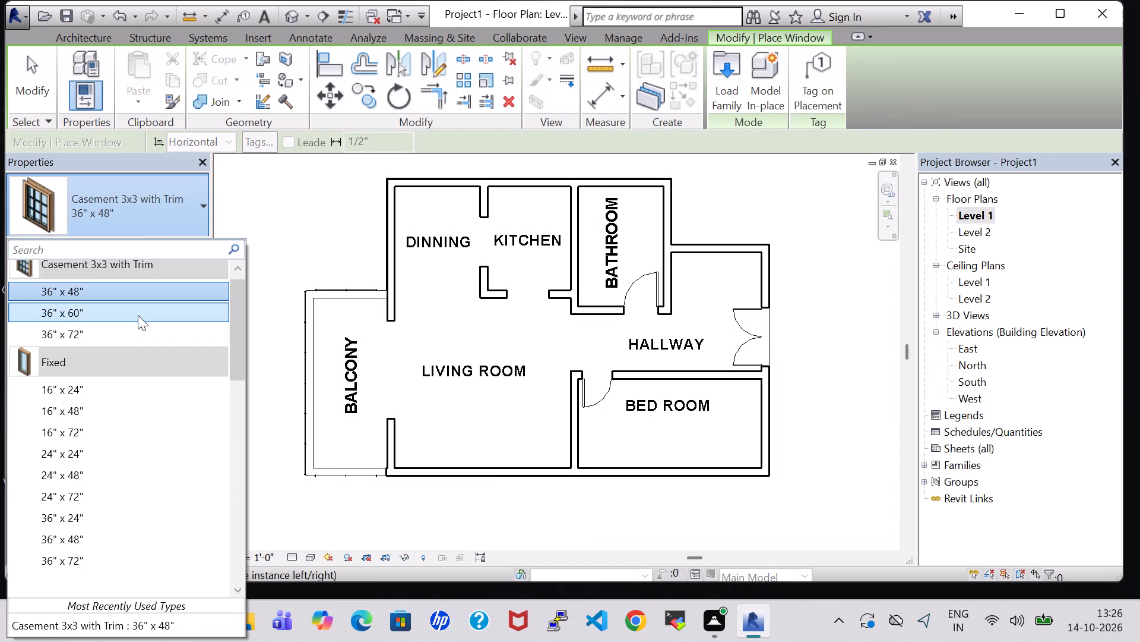
pyautogui.click(85, 332)
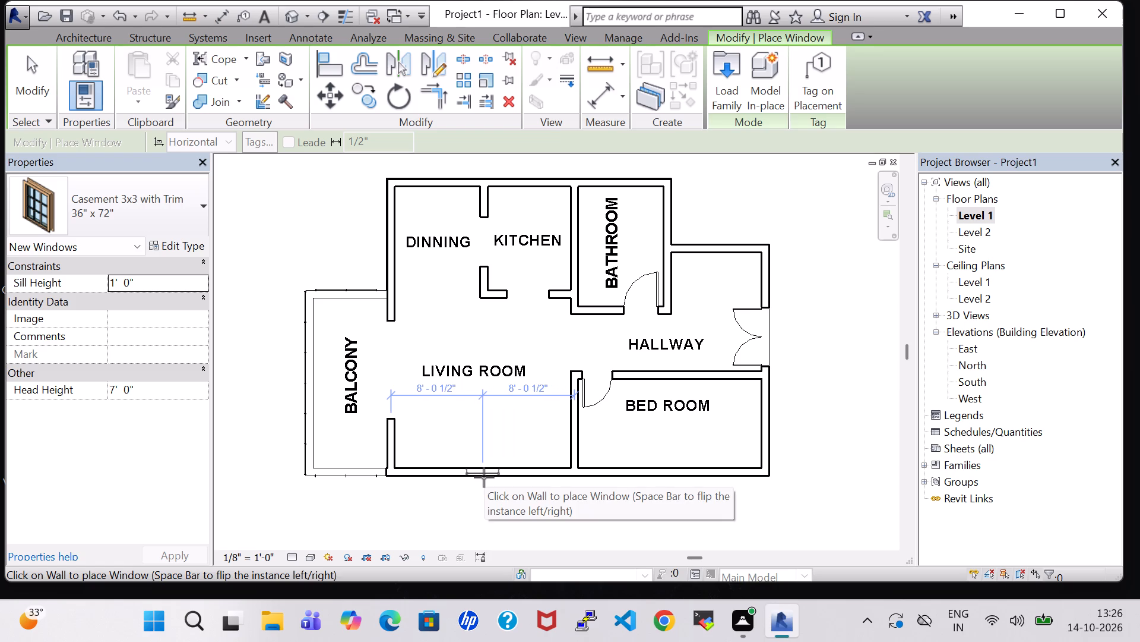
pyautogui.click(436, 481)
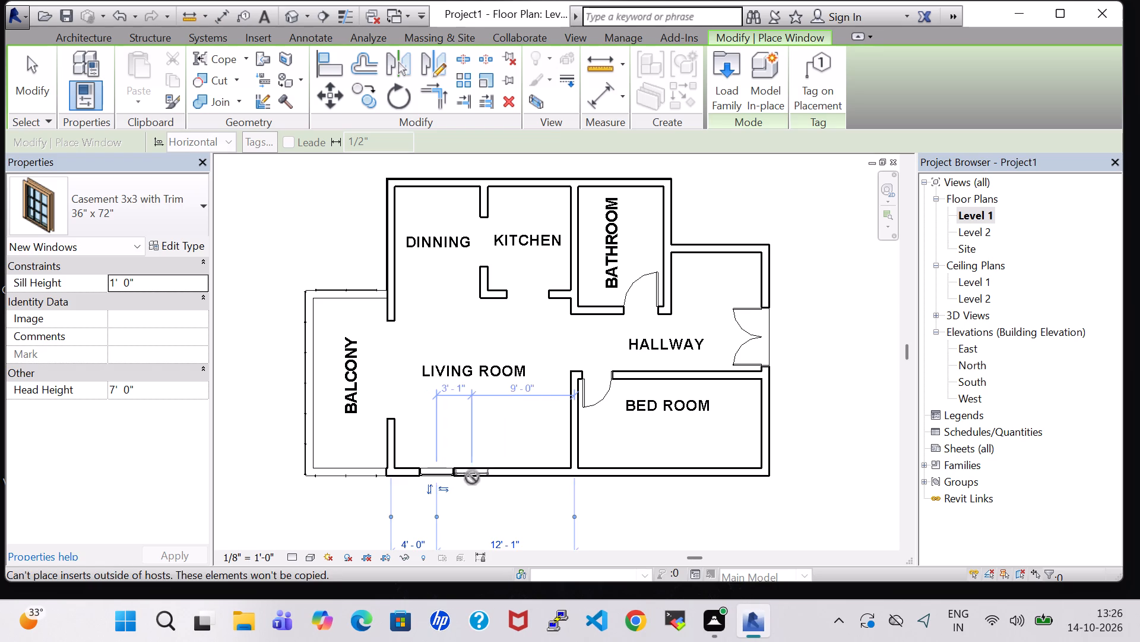
pyautogui.click(531, 480)
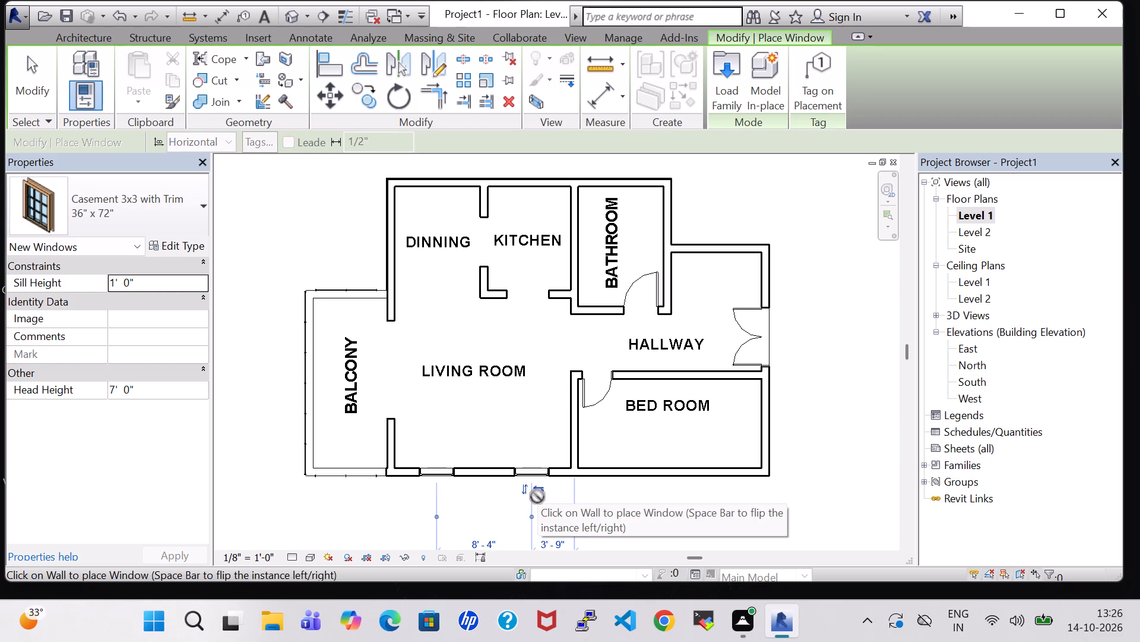
# Place a 36" x 72" casement window centred in the bedroom's east wall, 4'-3" from either side.
pyautogui.click(772, 423)
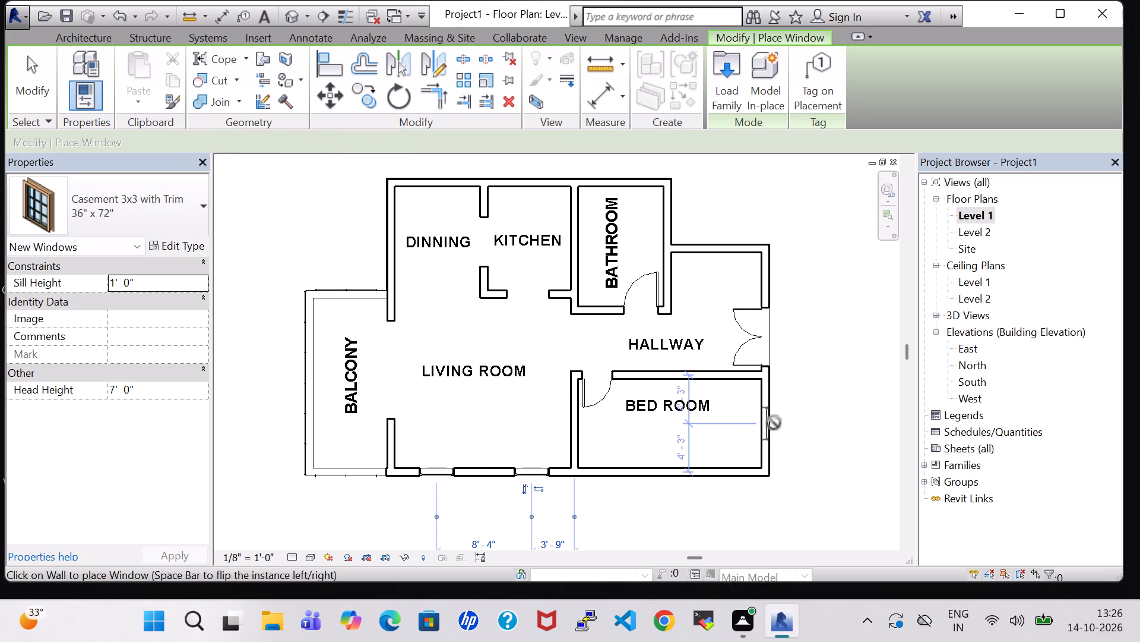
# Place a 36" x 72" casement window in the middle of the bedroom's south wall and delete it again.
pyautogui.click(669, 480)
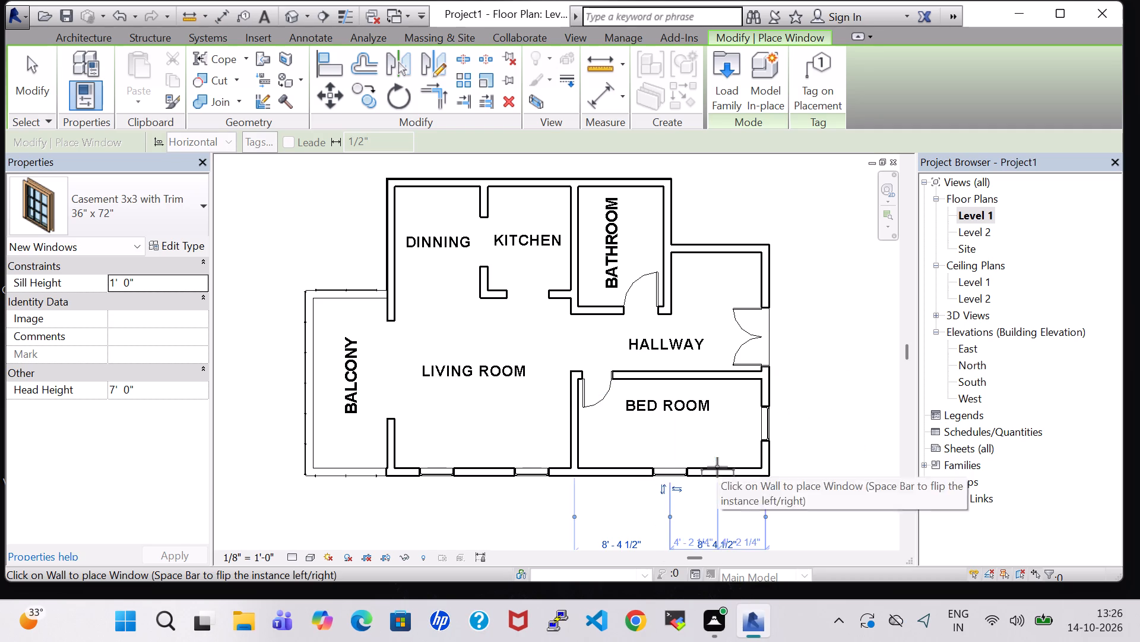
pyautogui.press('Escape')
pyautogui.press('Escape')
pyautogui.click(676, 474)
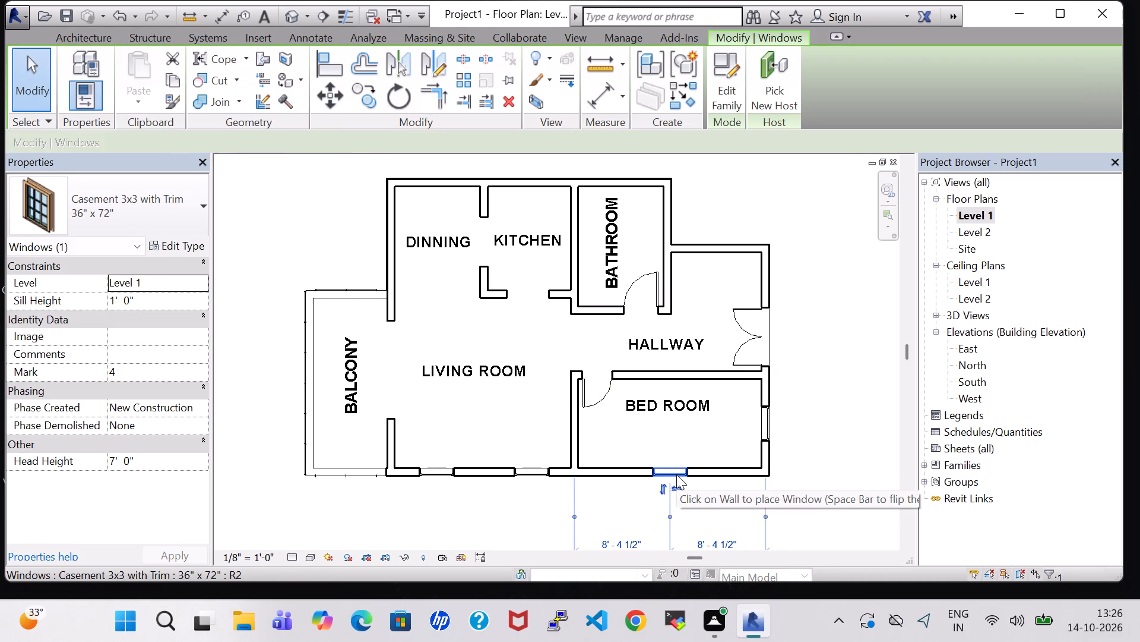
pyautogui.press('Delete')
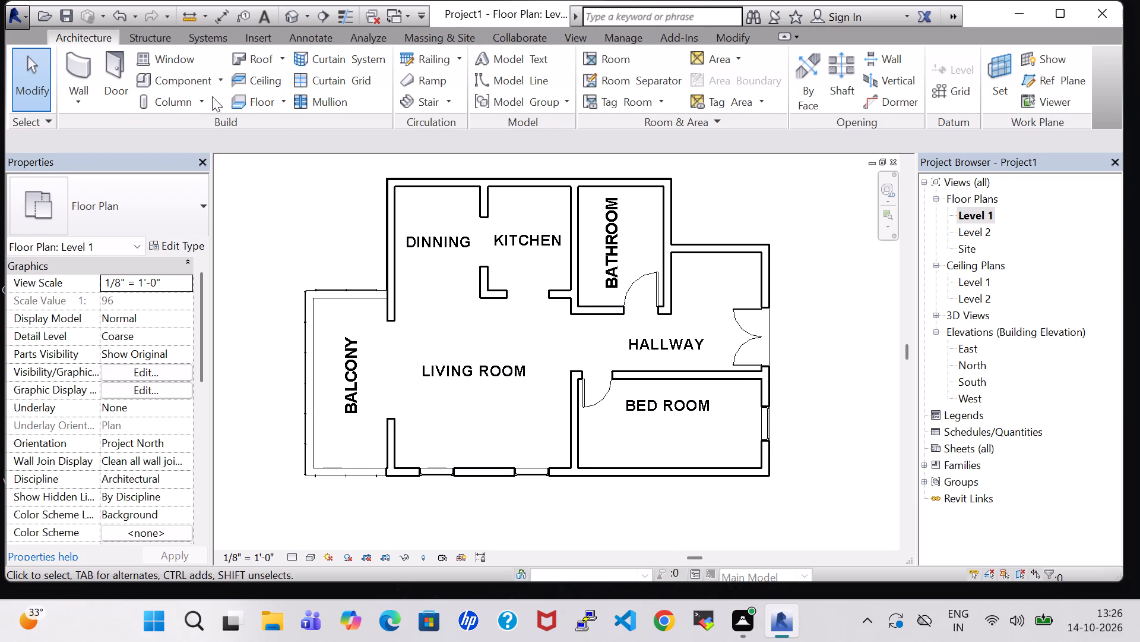
# Place a 36" x 72" casement window in the dining room's west wall, 4'-10 1/2" from the north wall.
pyautogui.click(185, 86)
pyautogui.click(81, 42)
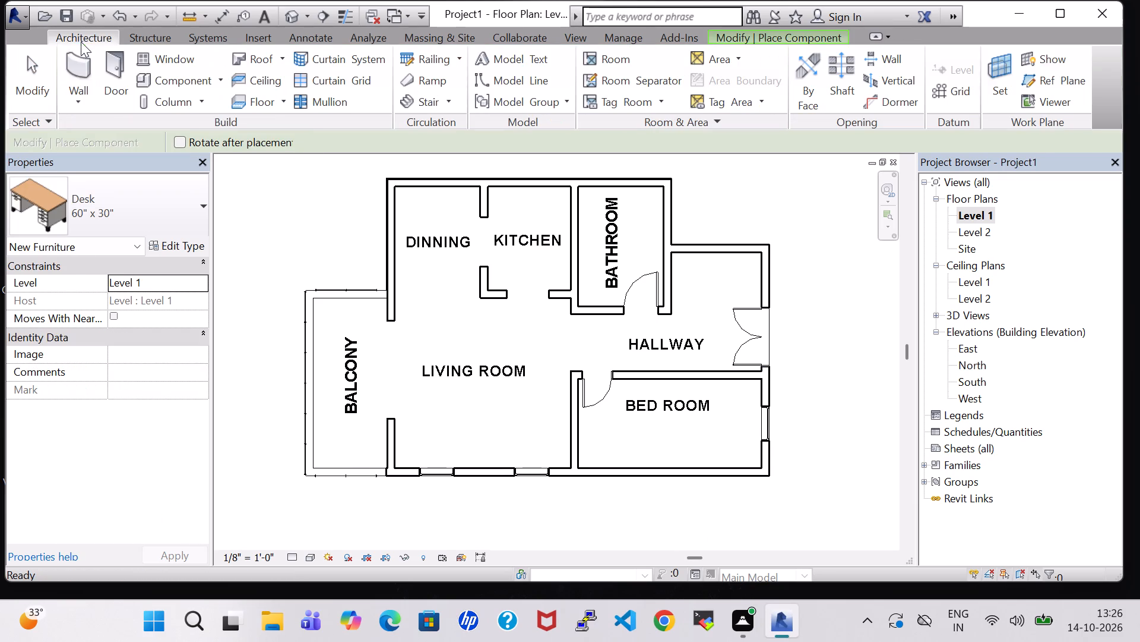
pyautogui.click(185, 61)
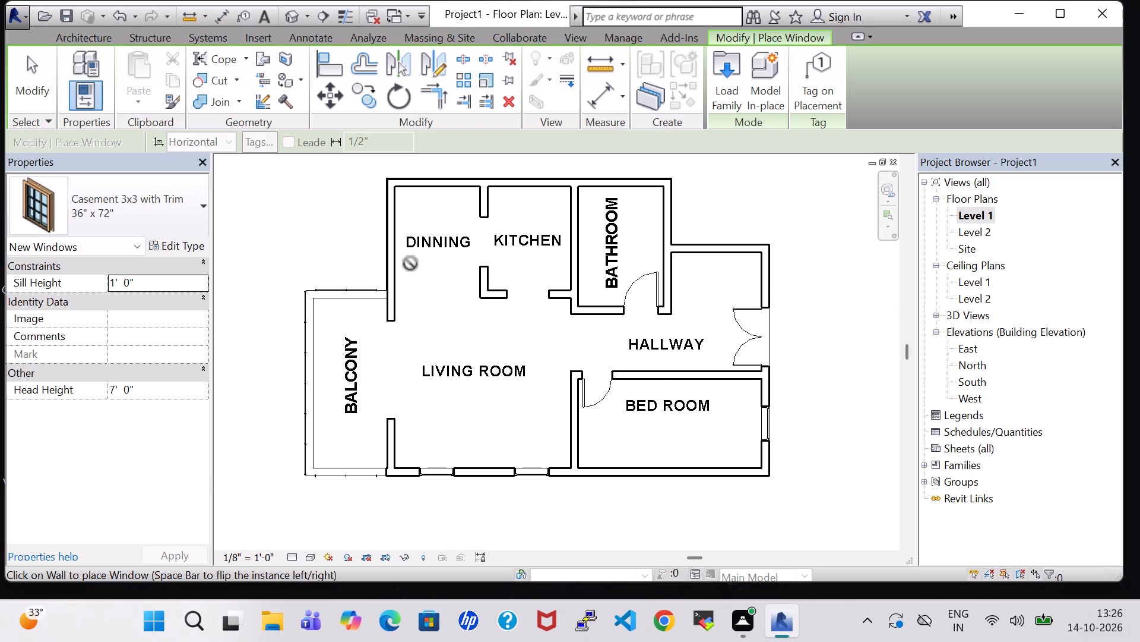
pyautogui.click(382, 232)
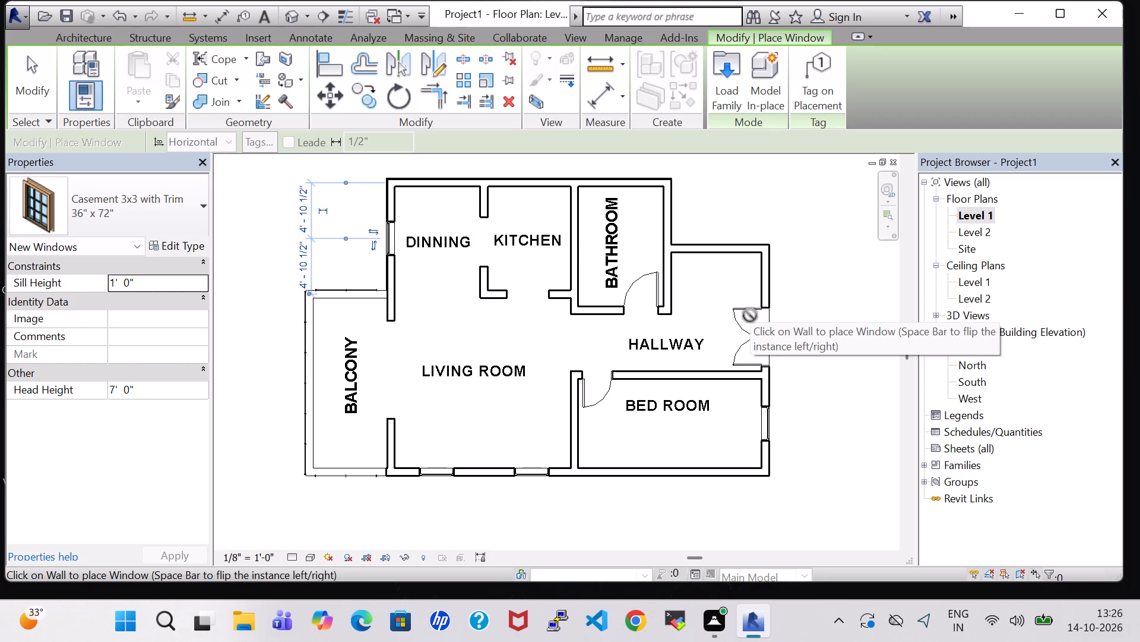
pyautogui.press('Escape')
pyautogui.press('Escape')
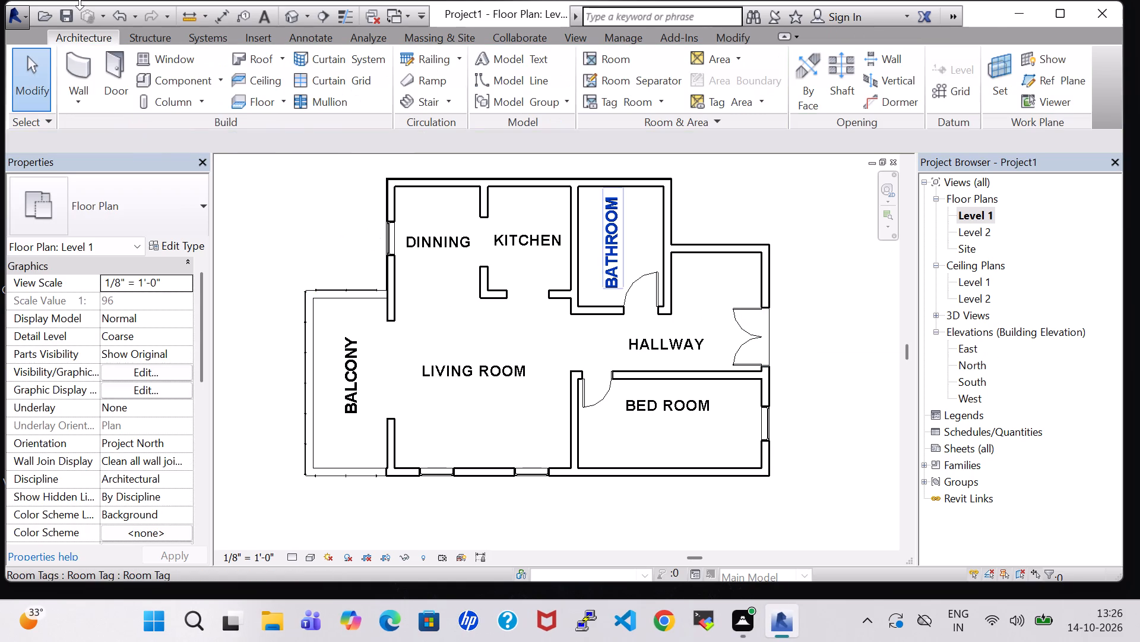
# Set the width of the 36" x 72" casement window type to 4'-0", starting from the bedroom's east window.
pyautogui.click(296, 15)
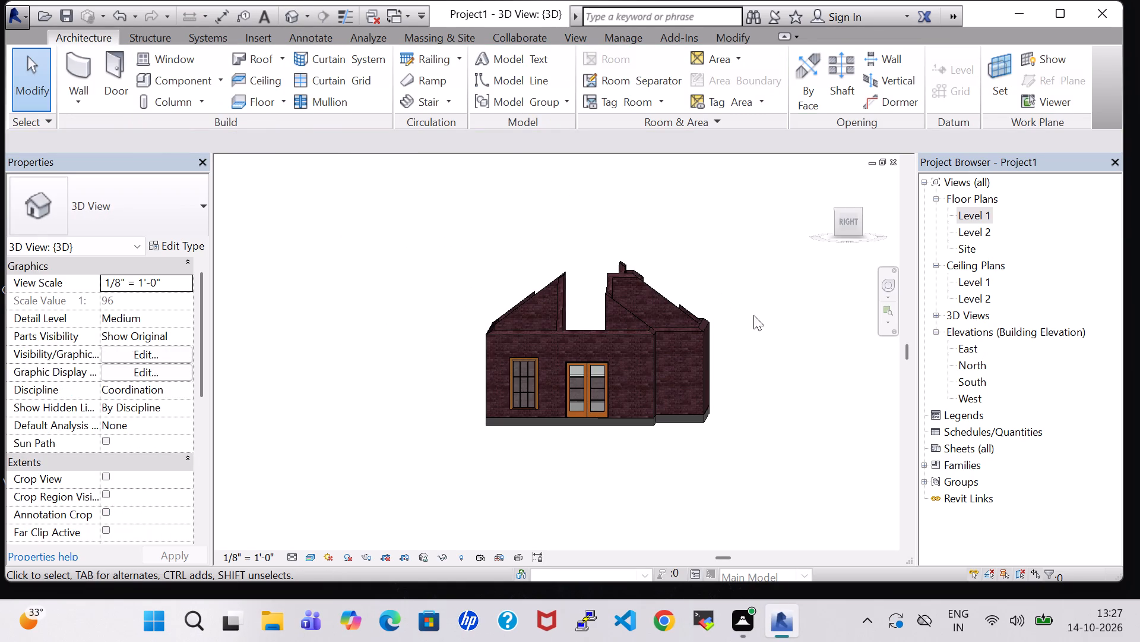
pyautogui.doubleClick(971, 215)
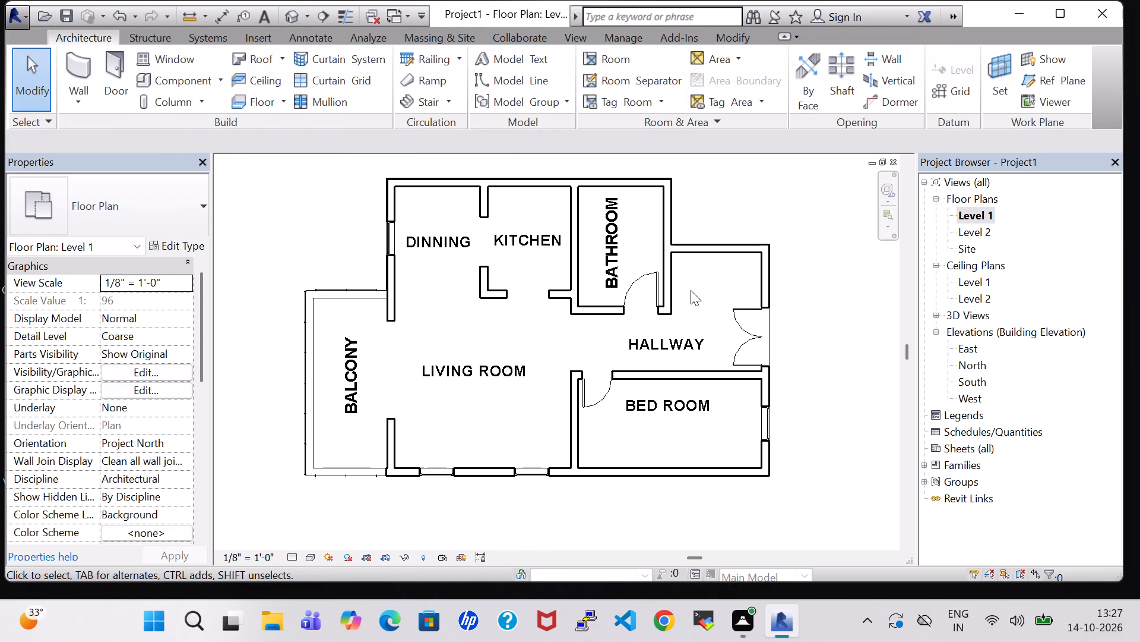
pyautogui.scroll(-1, 691, 291)
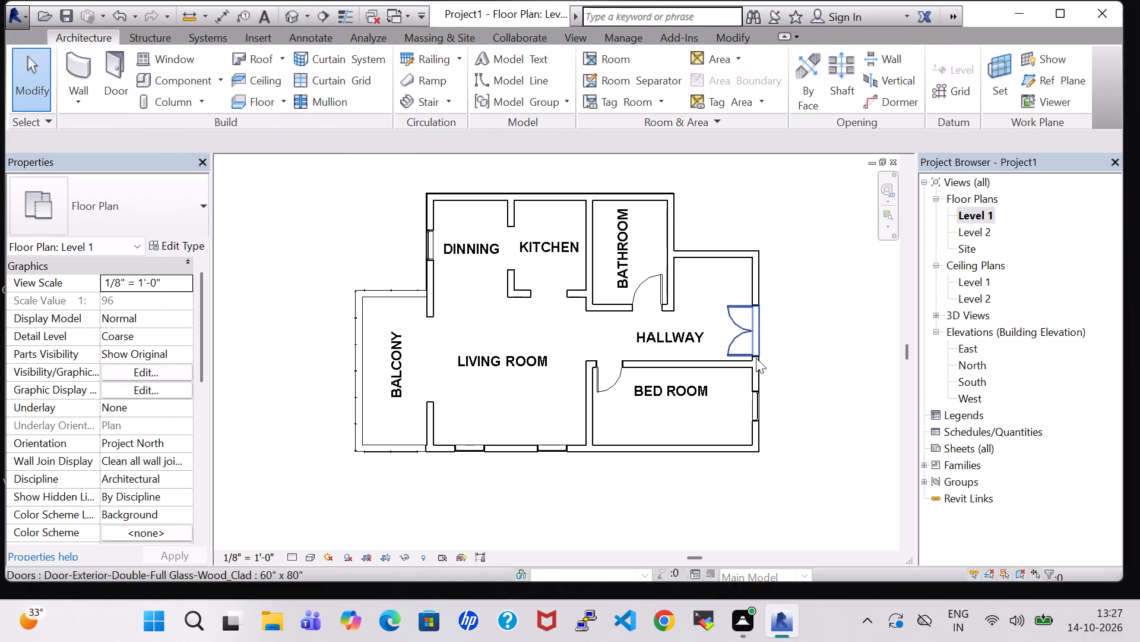
pyautogui.moveTo(807, 354); pyautogui.dragTo(770, 363, button='middle')
pyautogui.scroll(-1, 807, 354)
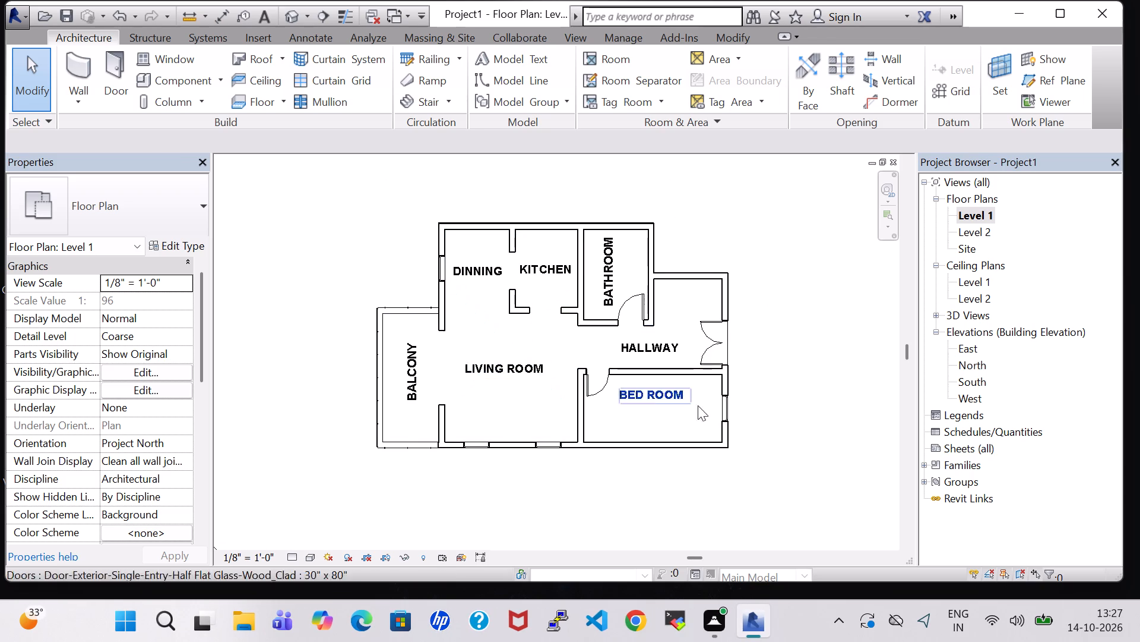
pyautogui.click(723, 406)
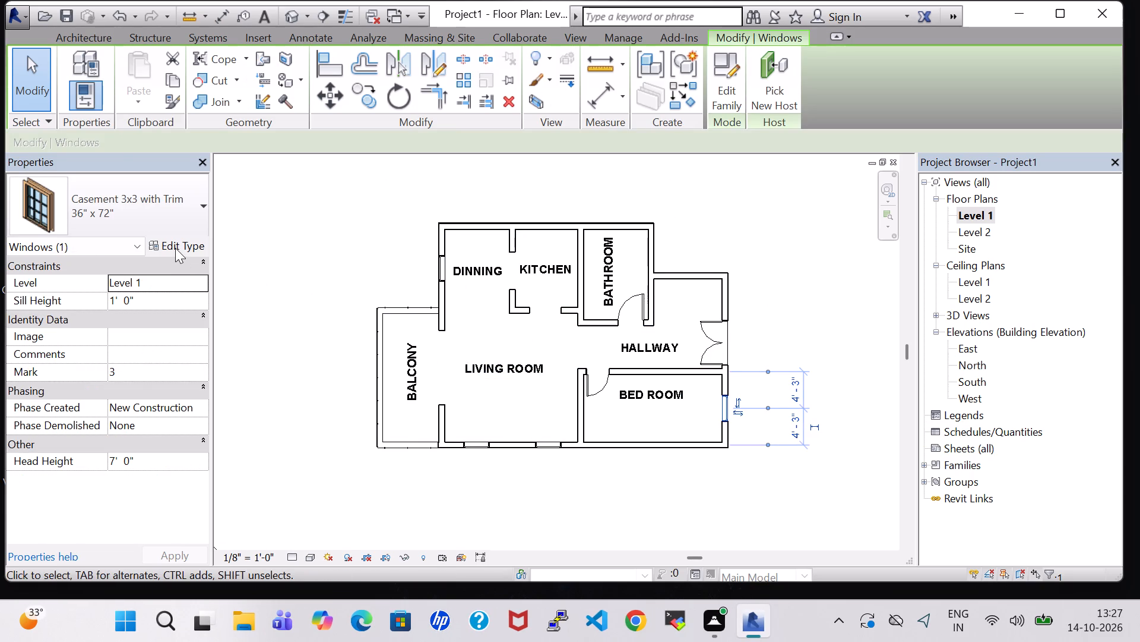
pyautogui.click(175, 247)
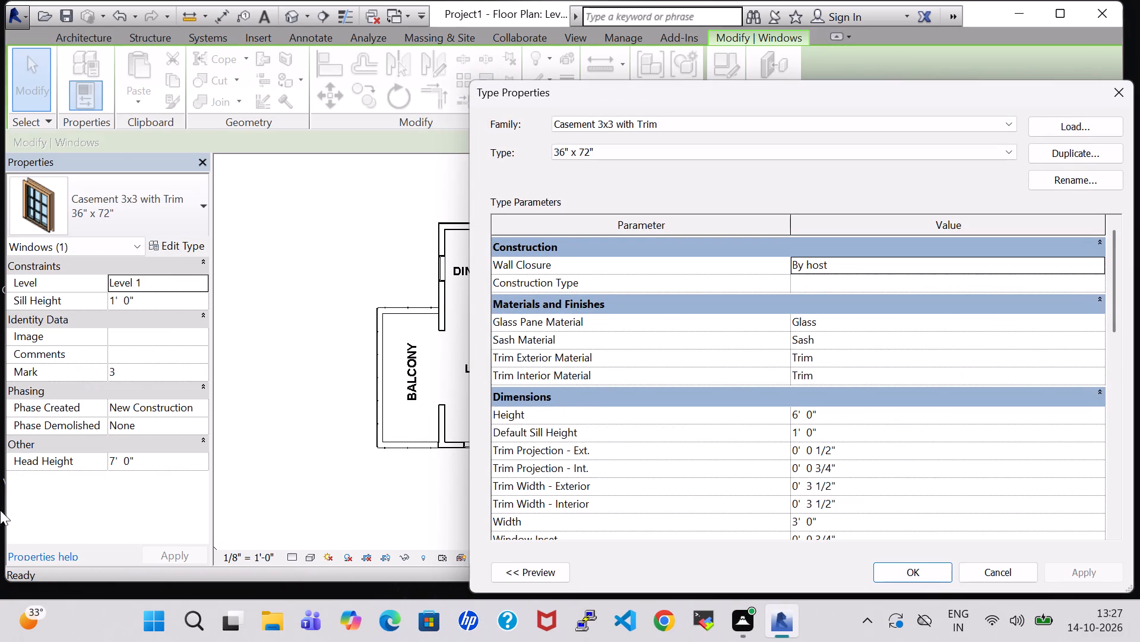
pyautogui.click(801, 520)
pyautogui.press('Left')
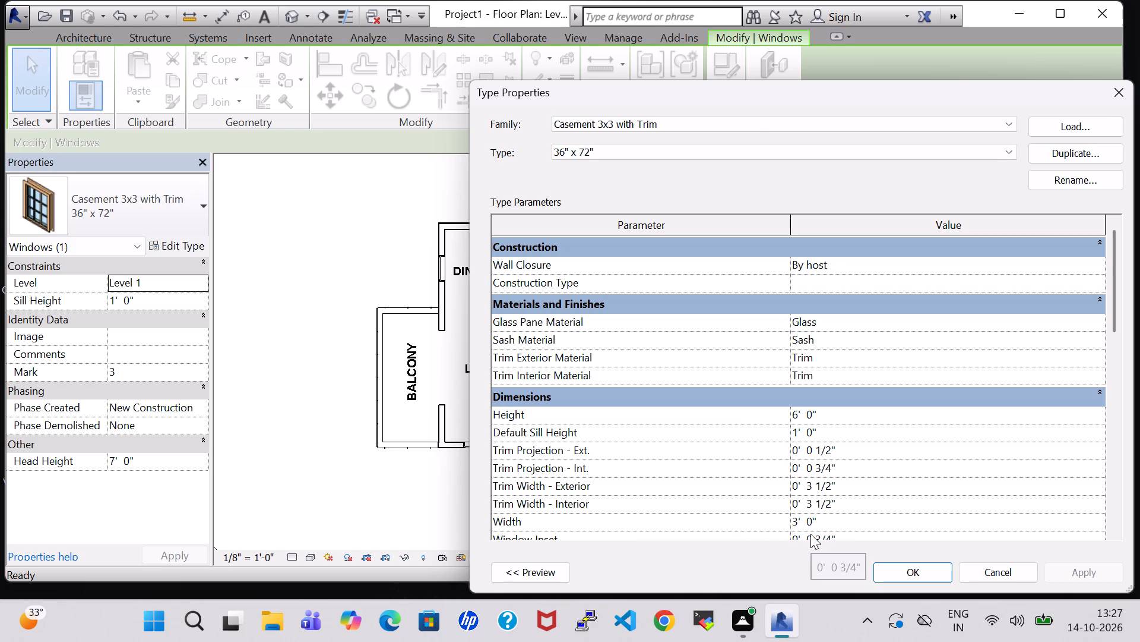
pyautogui.press('BackSpace')
pyautogui.press('4')
pyautogui.press('Return')
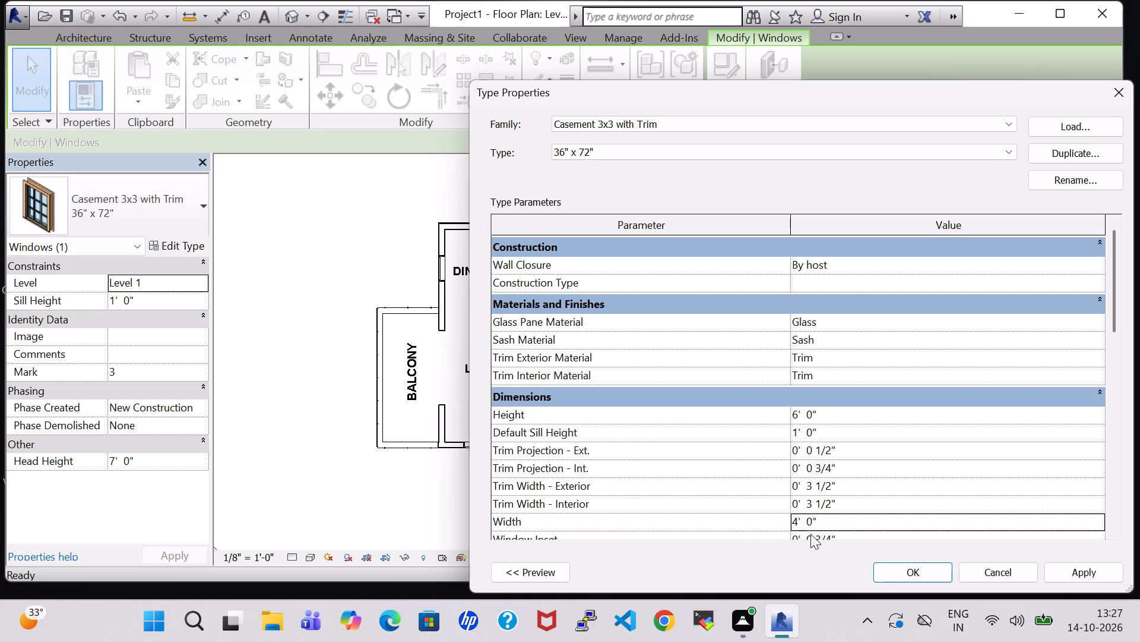
pyautogui.click(1084, 571)
pyautogui.click(928, 573)
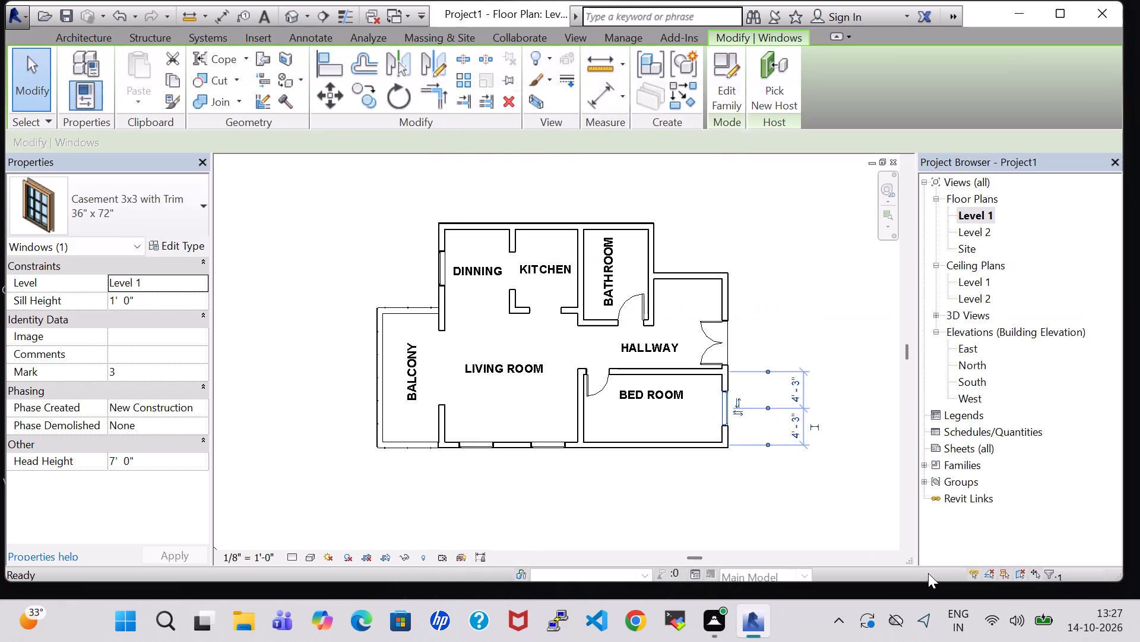
pyautogui.click(794, 504)
# Check the type properties of the eastern window in the living room's south wall.
pyautogui.click(548, 444)
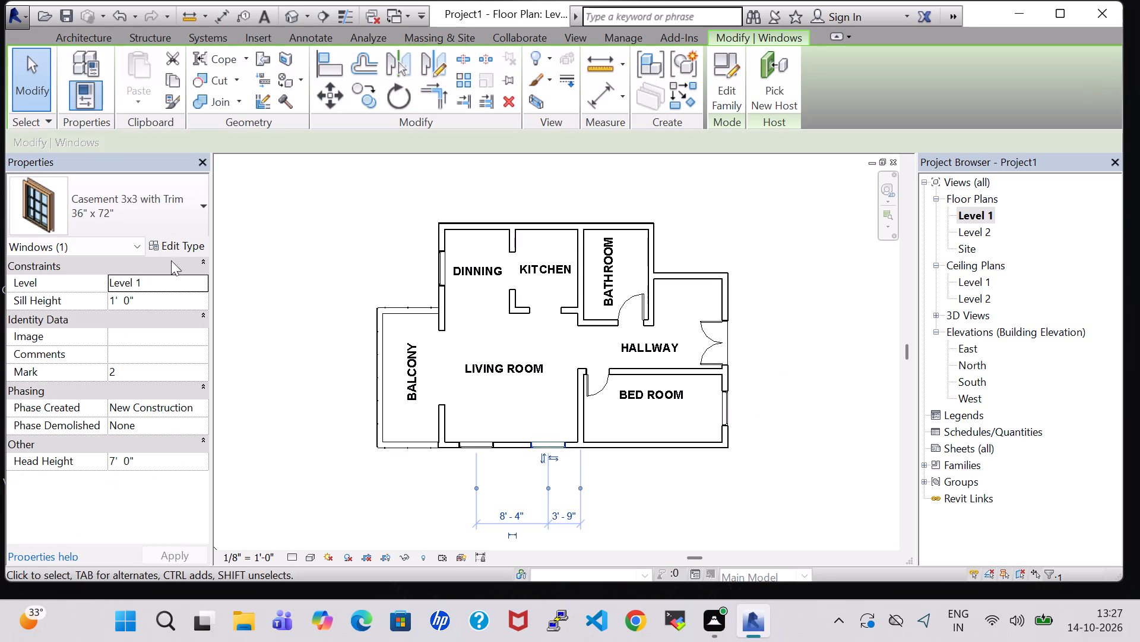
pyautogui.click(172, 251)
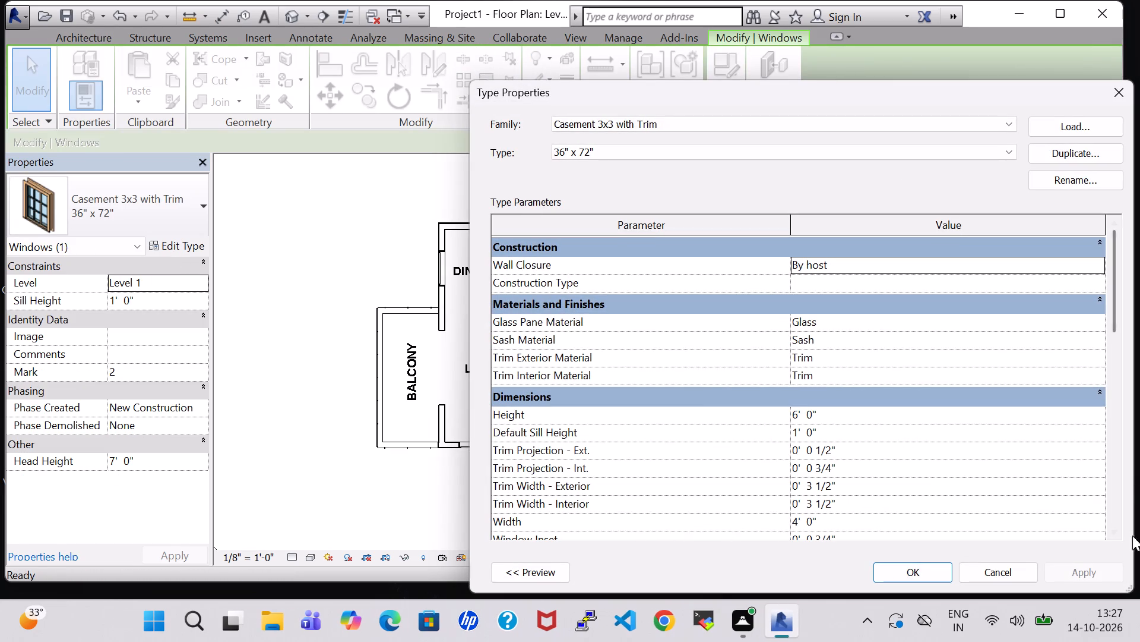
pyautogui.click(907, 577)
pyautogui.click(823, 444)
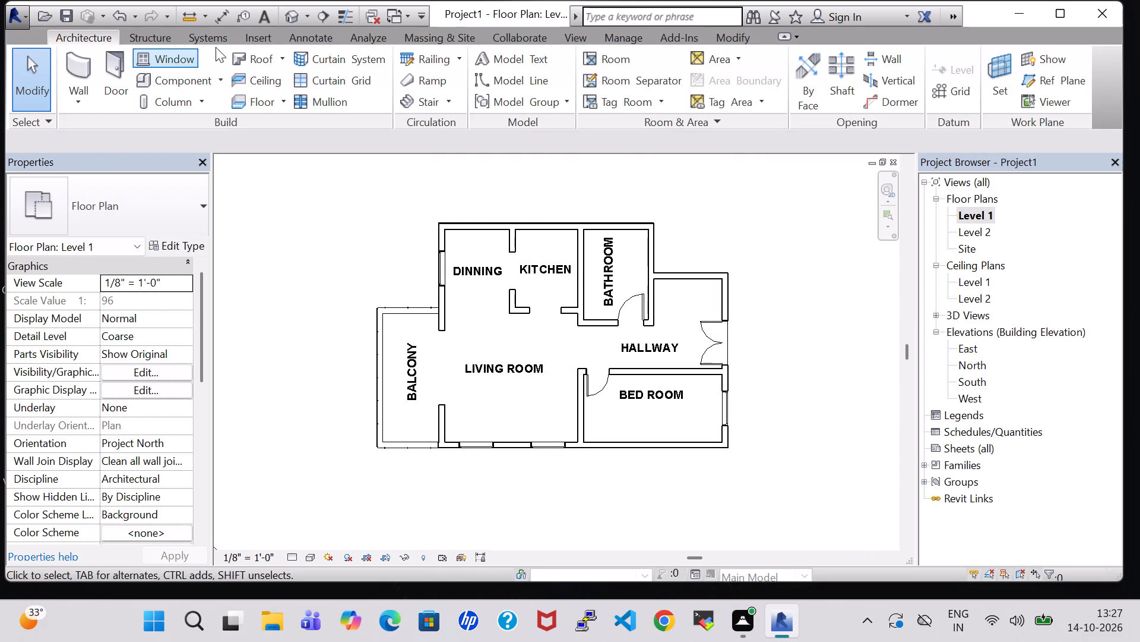
# Examine the widened casement windows from the east, south, west and north sides in the 3D view.
pyautogui.click(288, 12)
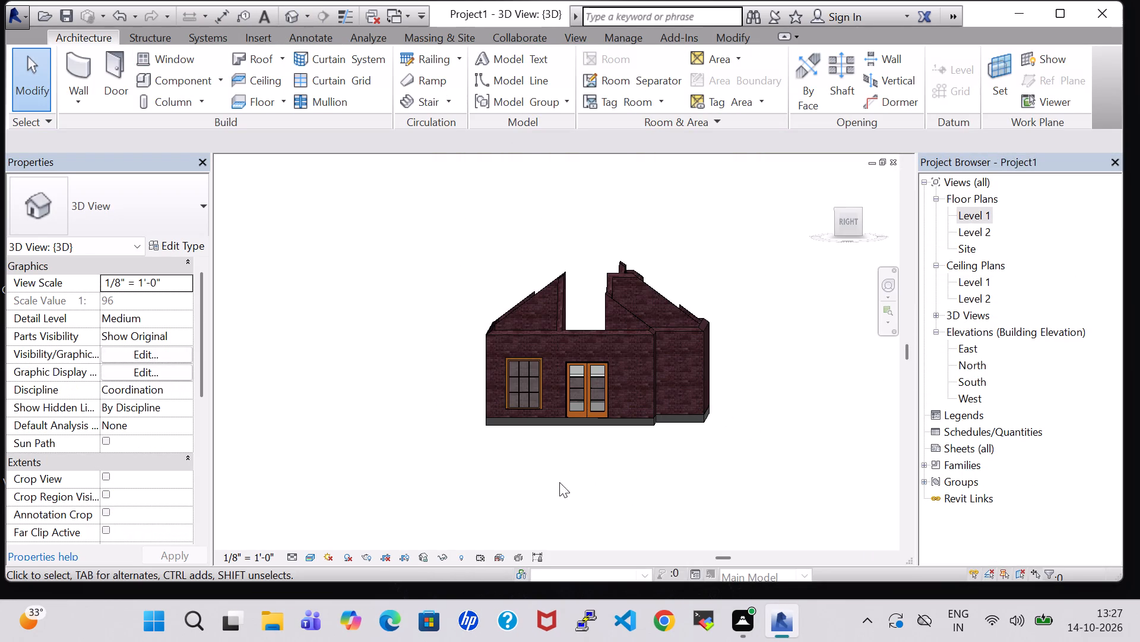
pyautogui.keyDown('shift'); pyautogui.moveTo(537, 472); pyautogui.dragTo(708, 505, button='middle'); pyautogui.keyUp('shift')
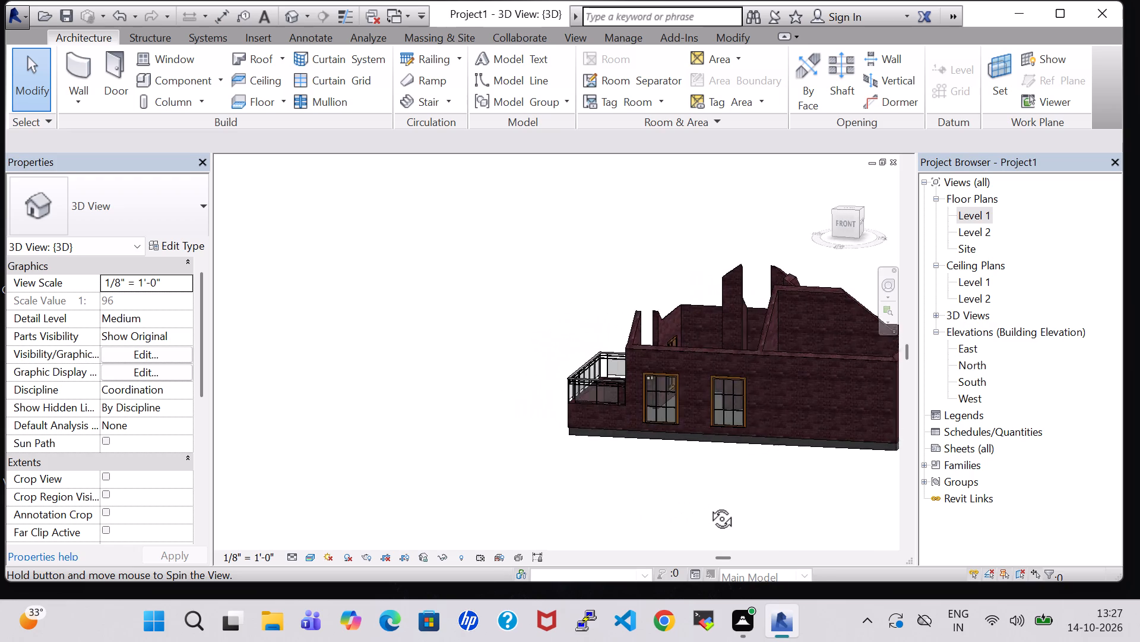
pyautogui.keyDown('shift'); pyautogui.moveTo(708, 505); pyautogui.dragTo(727, 527, button='middle'); pyautogui.keyUp('shift')
pyautogui.keyDown('shift'); pyautogui.moveTo(714, 511); pyautogui.dragTo(724, 540, button='middle'); pyautogui.keyUp('shift')
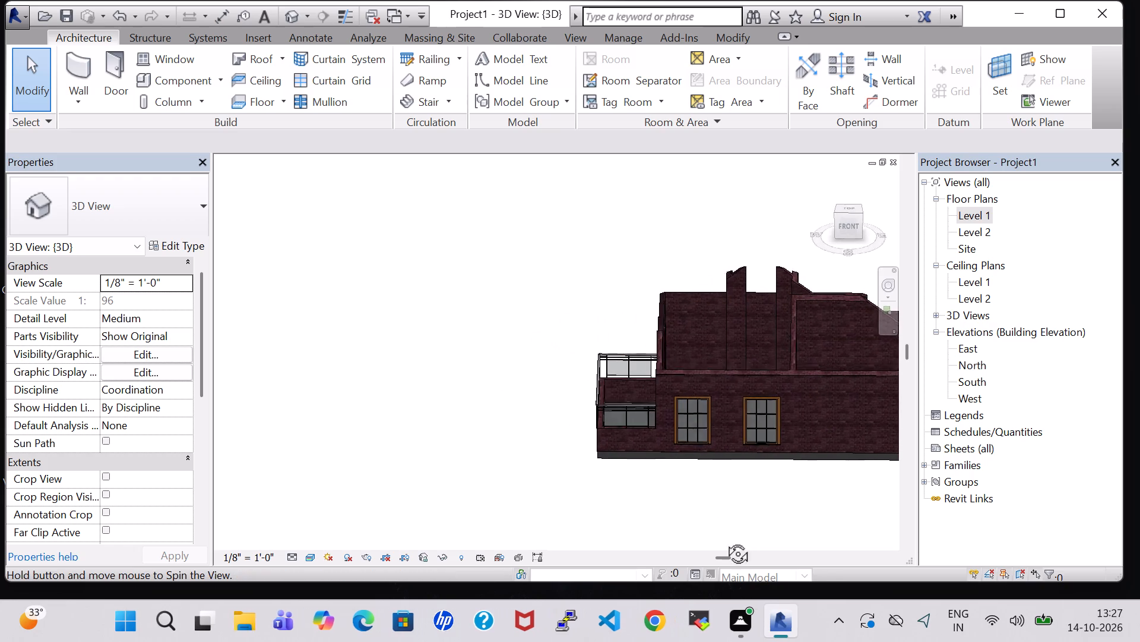
pyautogui.keyDown('shift'); pyautogui.moveTo(724, 540); pyautogui.dragTo(726, 569, button='middle'); pyautogui.keyUp('shift')
pyautogui.keyDown('shift'); pyautogui.moveTo(738, 523); pyautogui.dragTo(791, 539, button='middle'); pyautogui.keyUp('shift')
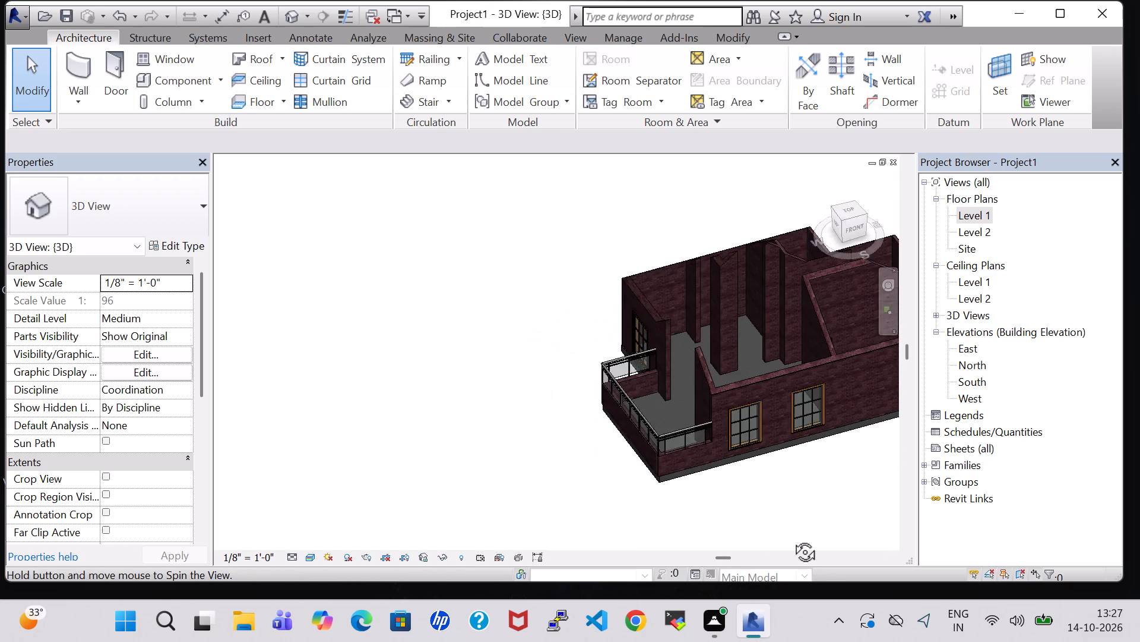
pyautogui.keyDown('shift'); pyautogui.moveTo(791, 539); pyautogui.dragTo(824, 534, button='middle'); pyautogui.keyUp('shift')
pyautogui.keyDown('shift'); pyautogui.moveTo(669, 496); pyautogui.dragTo(851, 506, button='middle'); pyautogui.keyUp('shift')
pyautogui.moveTo(543, 464); pyautogui.dragTo(584, 479, button='middle')
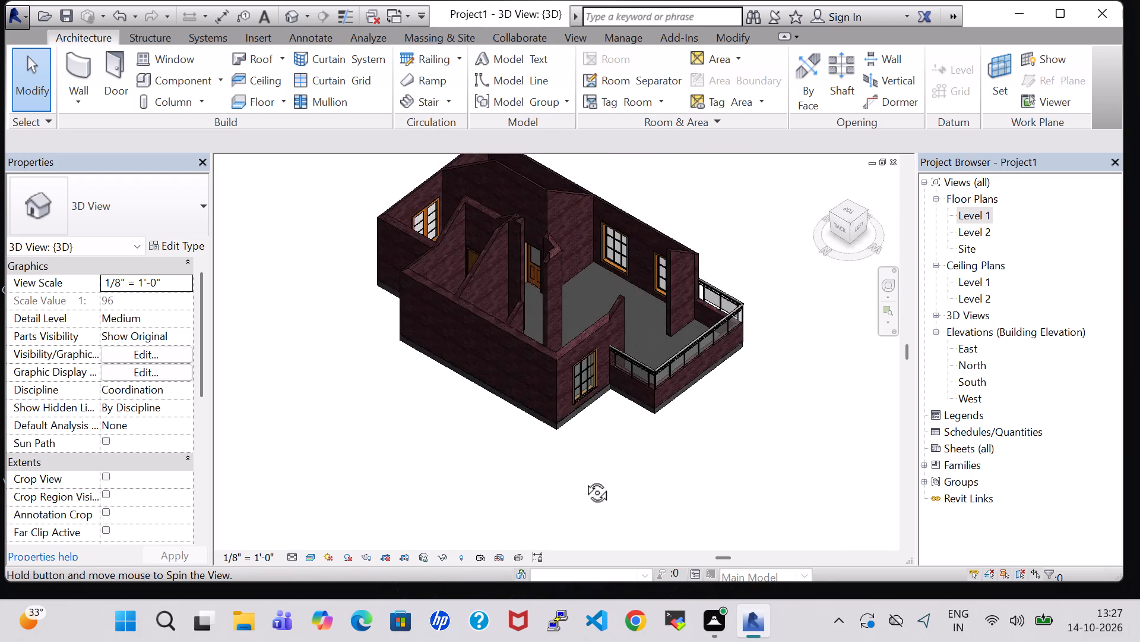
pyautogui.moveTo(584, 479); pyautogui.dragTo(666, 473, button='middle')
pyautogui.keyDown('shift'); pyautogui.moveTo(667, 465); pyautogui.dragTo(686, 444, button='middle'); pyautogui.keyUp('shift')
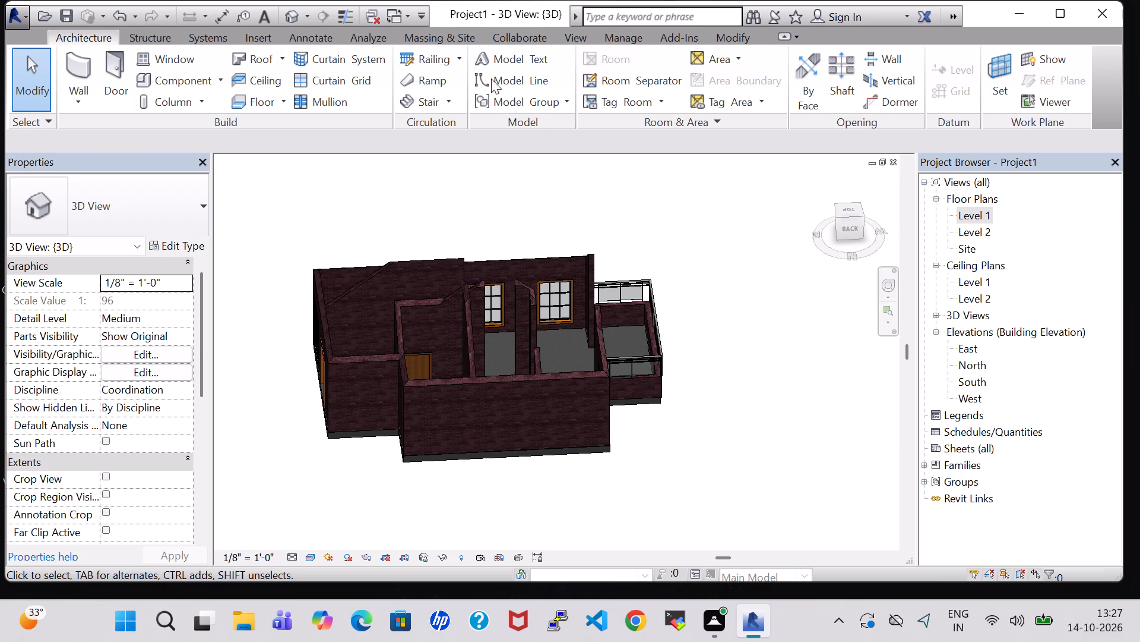
# Load the Double Hung with Trim window family from the US Imperial library's Windows folder for use on Level 1.
pyautogui.doubleClick(983, 212)
pyautogui.scroll(-1, 787, 306)
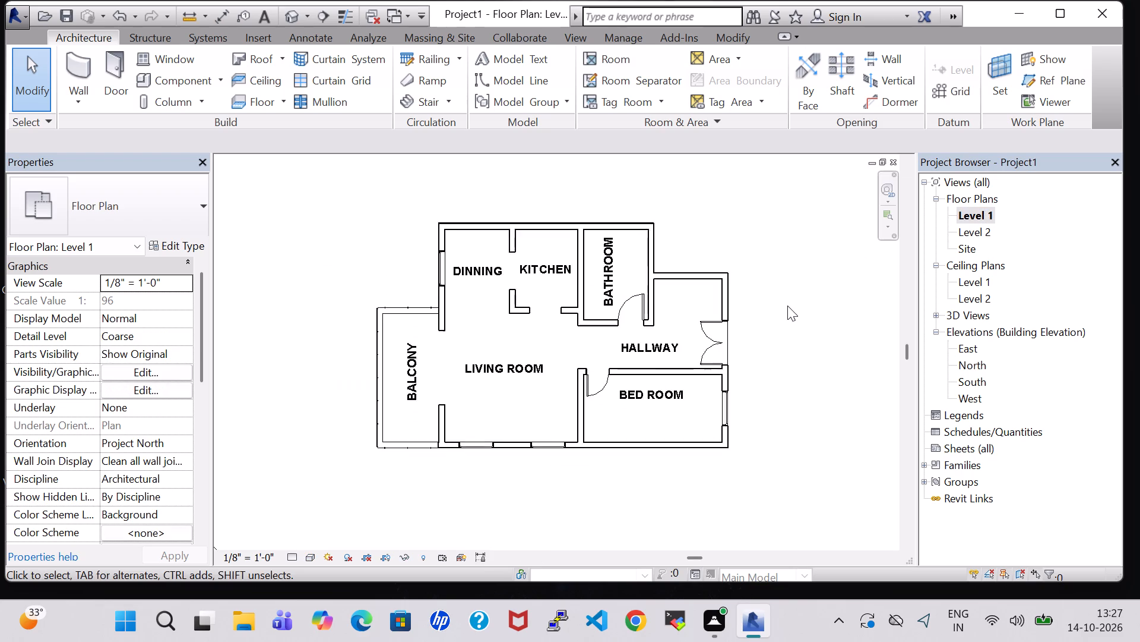
pyautogui.scroll(-2, 787, 306)
pyautogui.moveTo(786, 307); pyautogui.dragTo(749, 311, button='middle')
pyautogui.scroll(5, 749, 311)
pyautogui.moveTo(759, 313); pyautogui.dragTo(823, 311, button='middle')
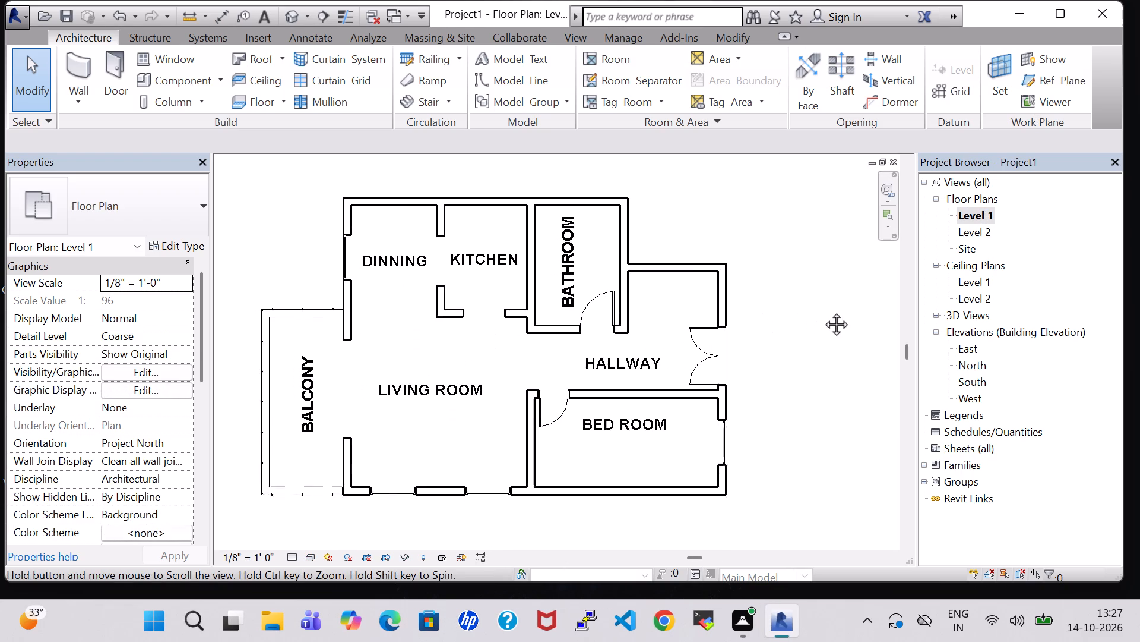
pyautogui.moveTo(823, 311); pyautogui.dragTo(825, 310, button='middle')
pyautogui.moveTo(825, 310); pyautogui.dragTo(851, 310, button='middle')
pyautogui.middleClick(847, 309)
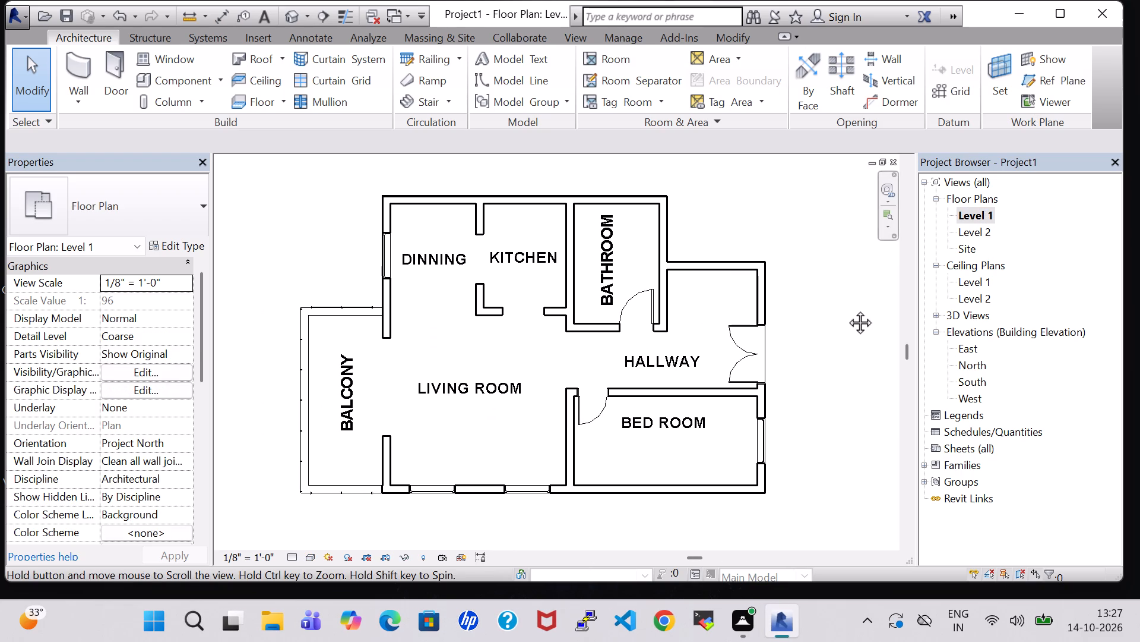
pyautogui.click(161, 64)
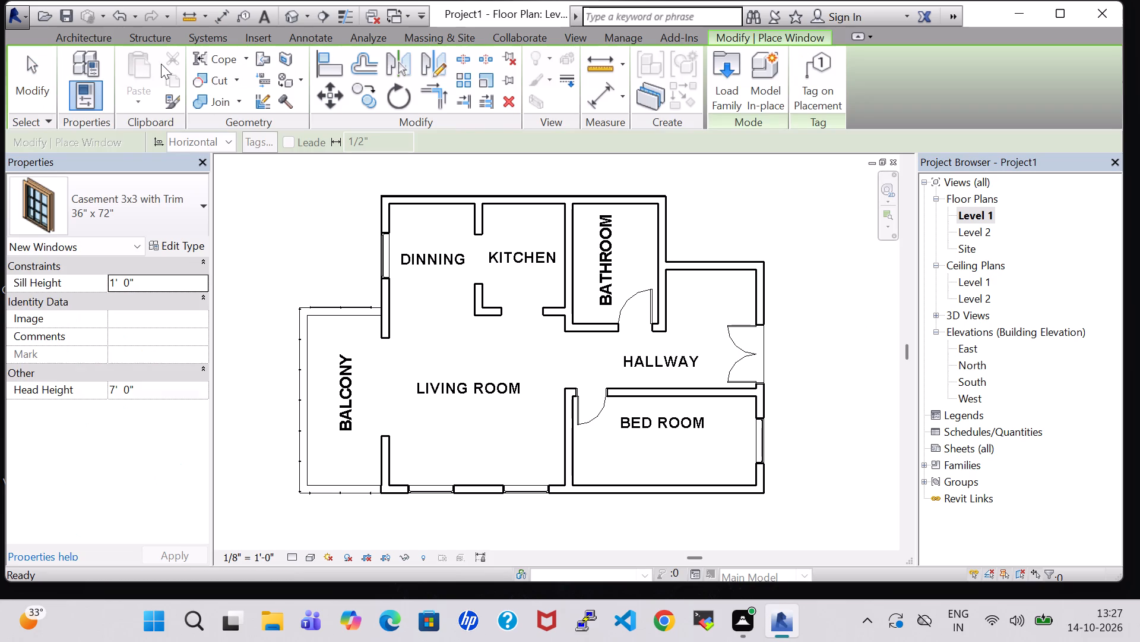
pyautogui.click(714, 94)
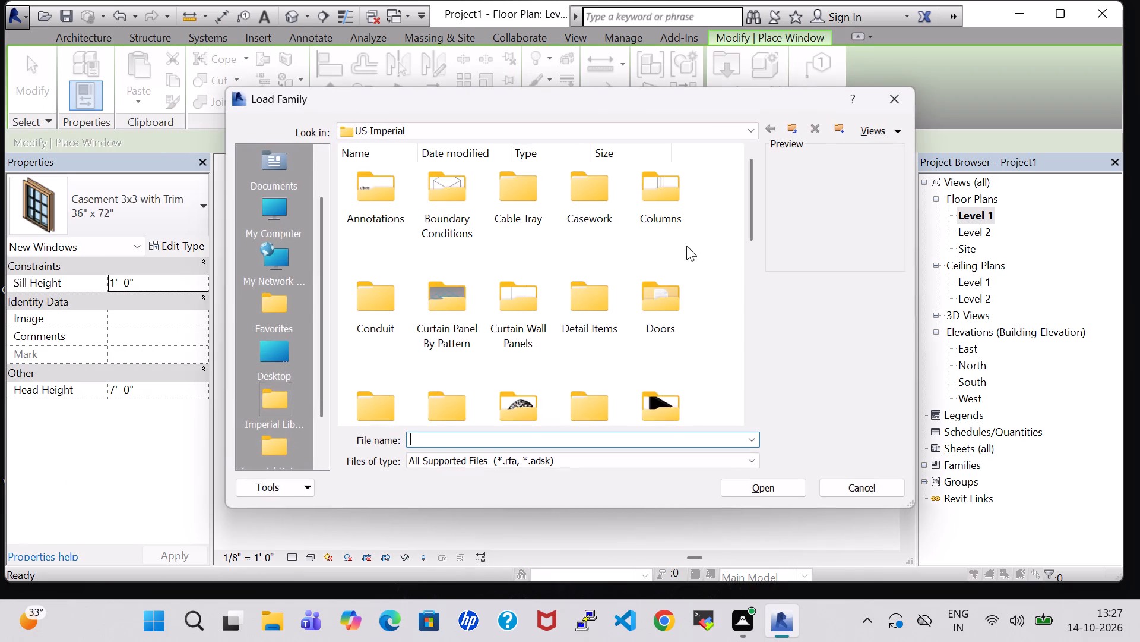
pyautogui.scroll(-4, 682, 256)
pyautogui.doubleClick(528, 373)
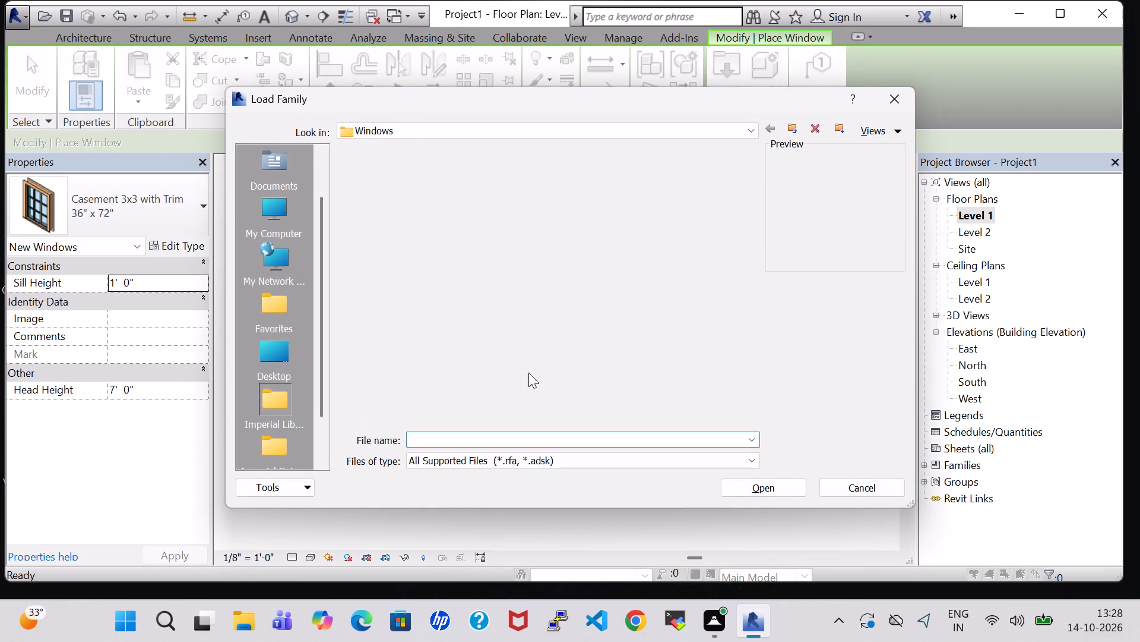
pyautogui.scroll(-2, 457, 284)
pyautogui.scroll(2, 457, 284)
pyautogui.click(522, 306)
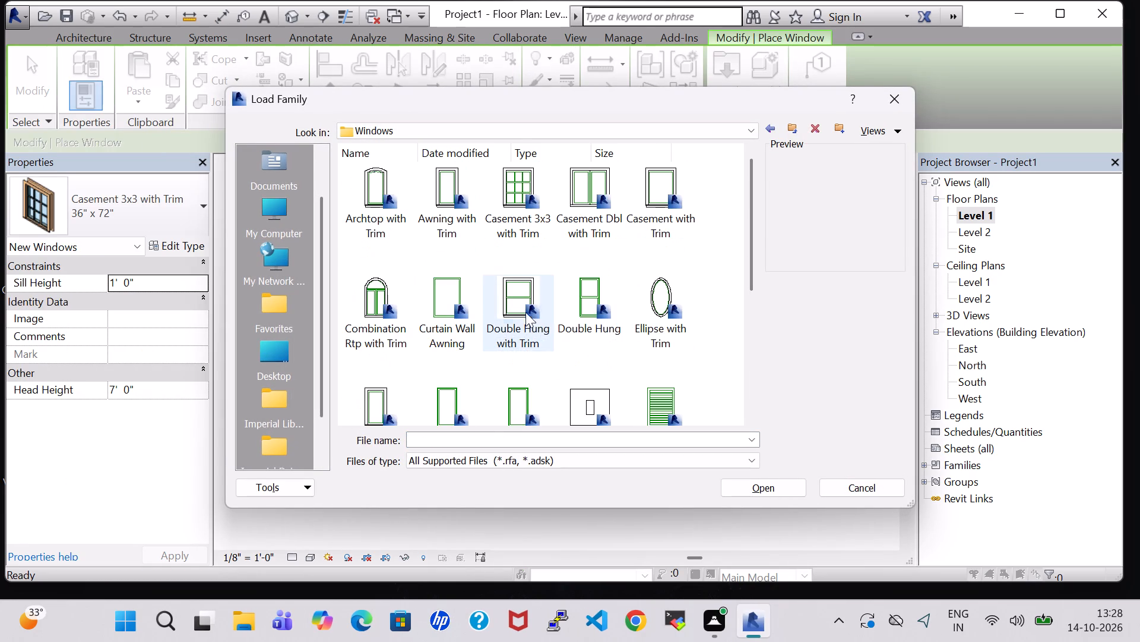
pyautogui.click(779, 495)
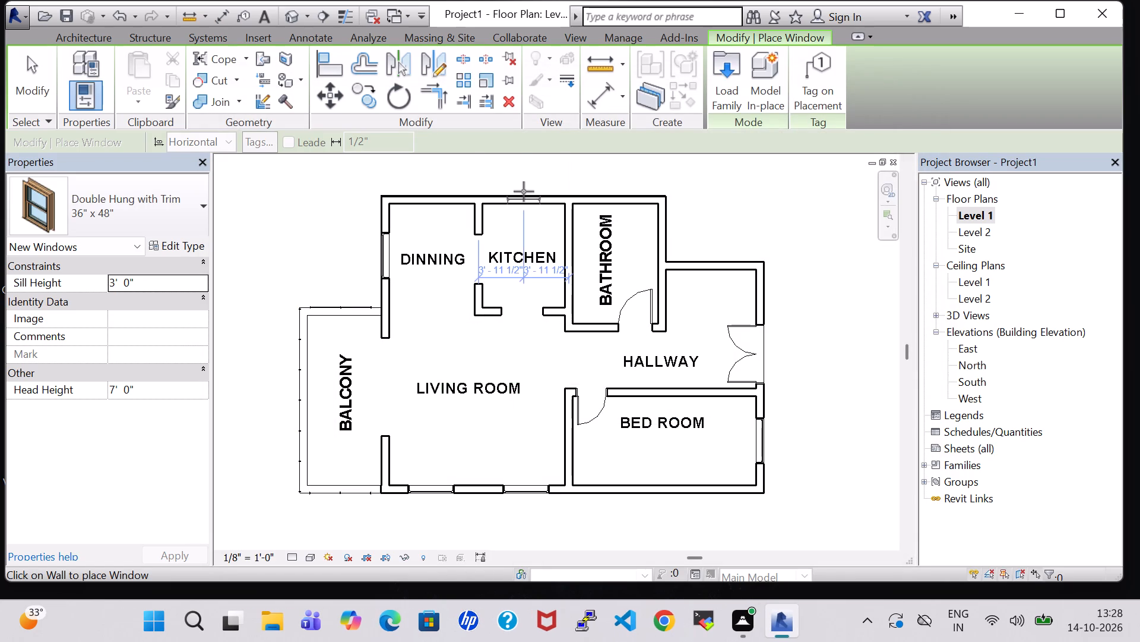
# Place a 36" x 48" double hung window centred in the kitchen's north wall, 3'-11 1/2" from either side, and view it in 3D.
pyautogui.click(524, 191)
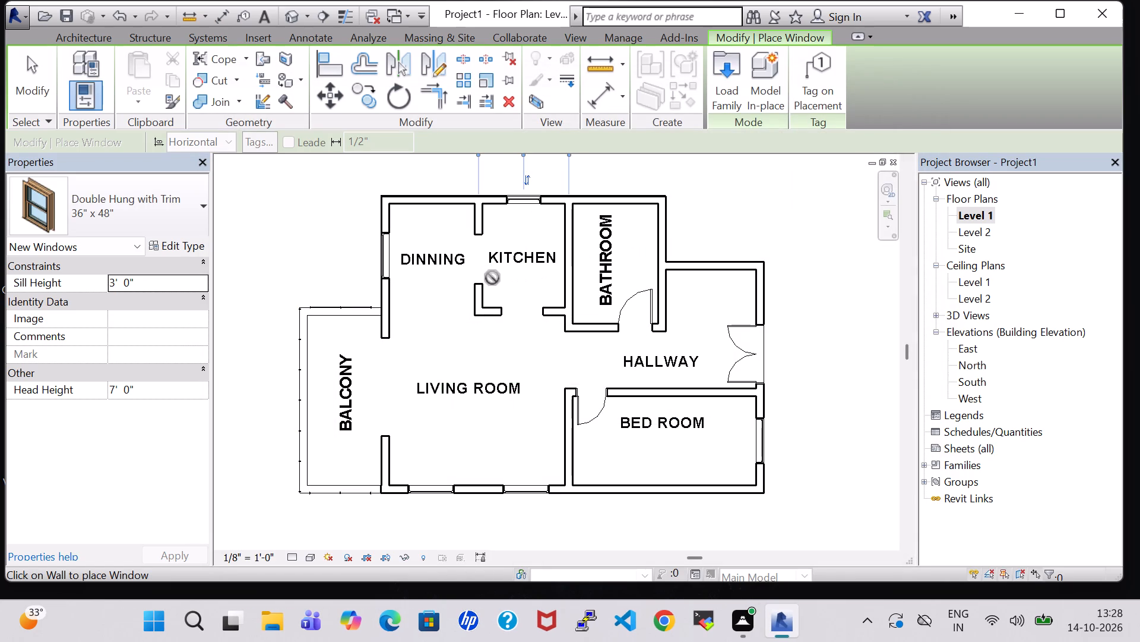
pyautogui.press('Escape')
pyautogui.press('Escape')
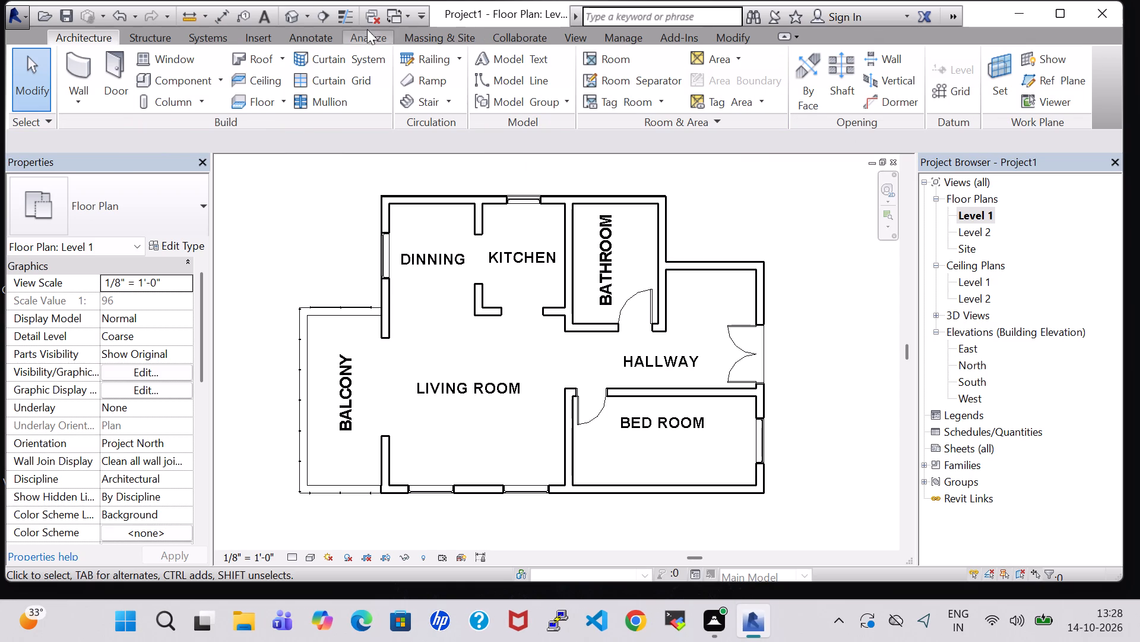
pyautogui.click(289, 9)
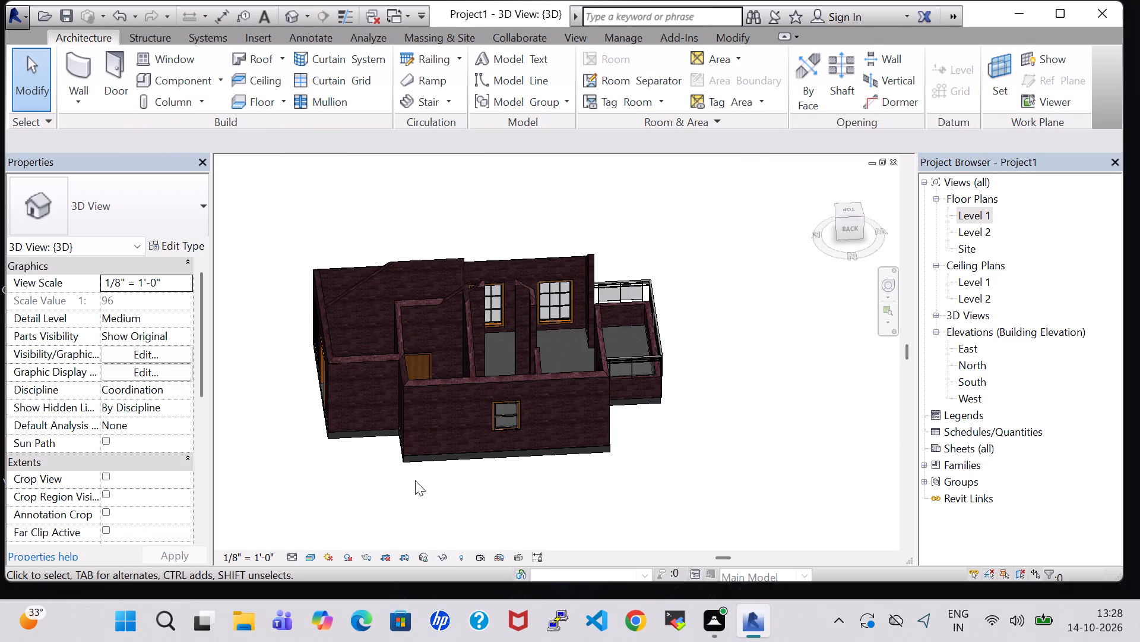
pyautogui.scroll(4, 550, 475)
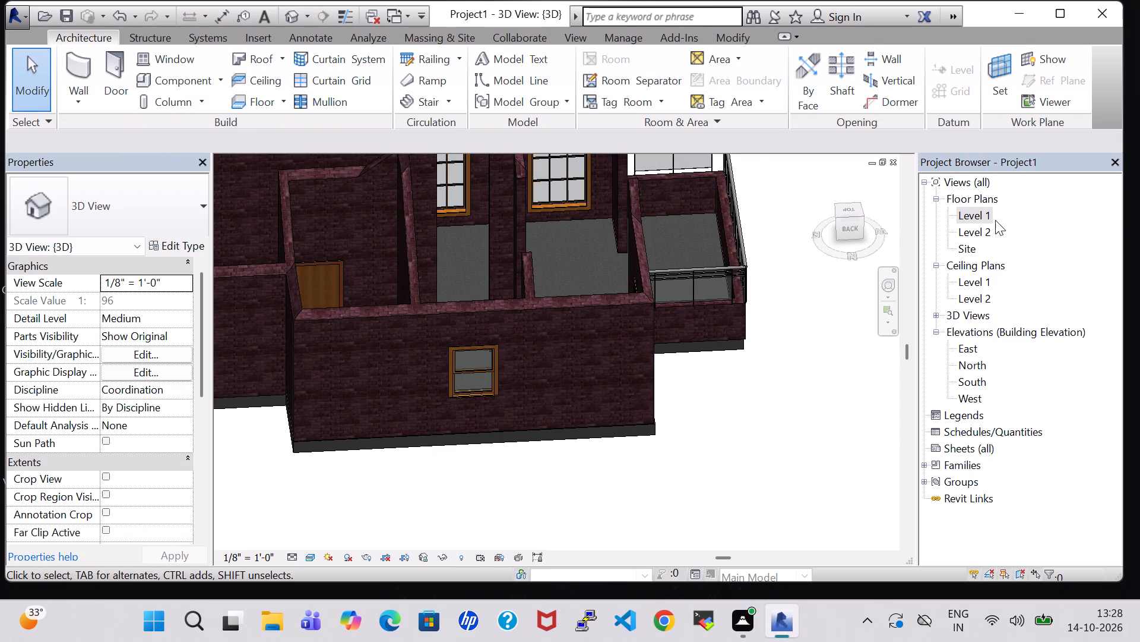
# Load the Transom with Trim window family from the US Imperial library's Windows folder for use on Level 1.
pyautogui.doubleClick(980, 216)
pyautogui.scroll(-2, 704, 292)
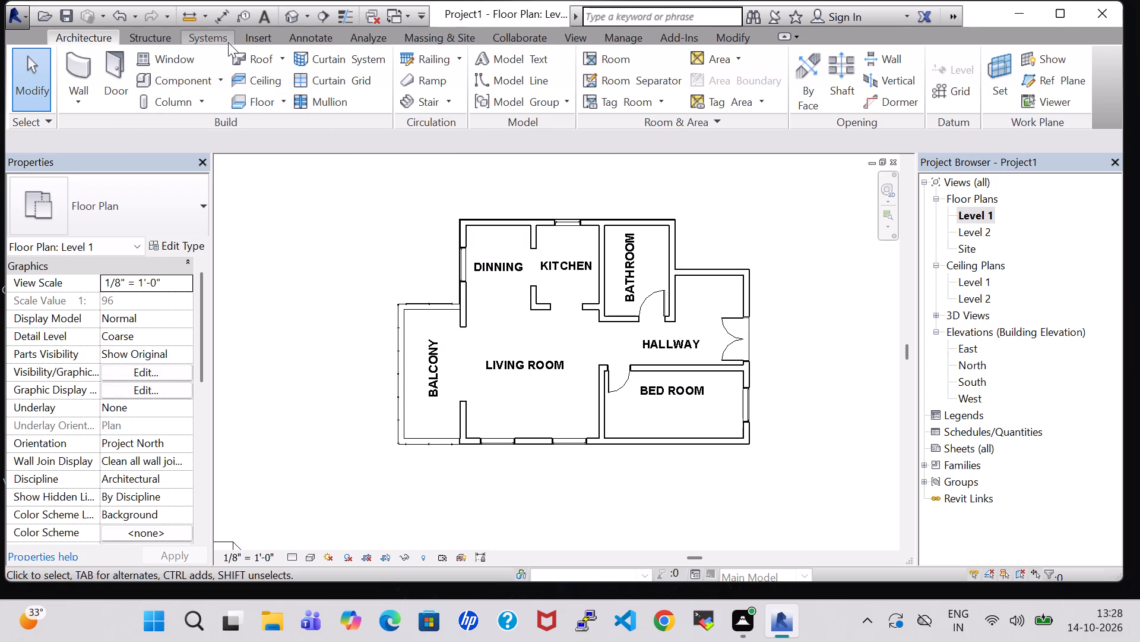
pyautogui.click(177, 56)
pyautogui.click(712, 99)
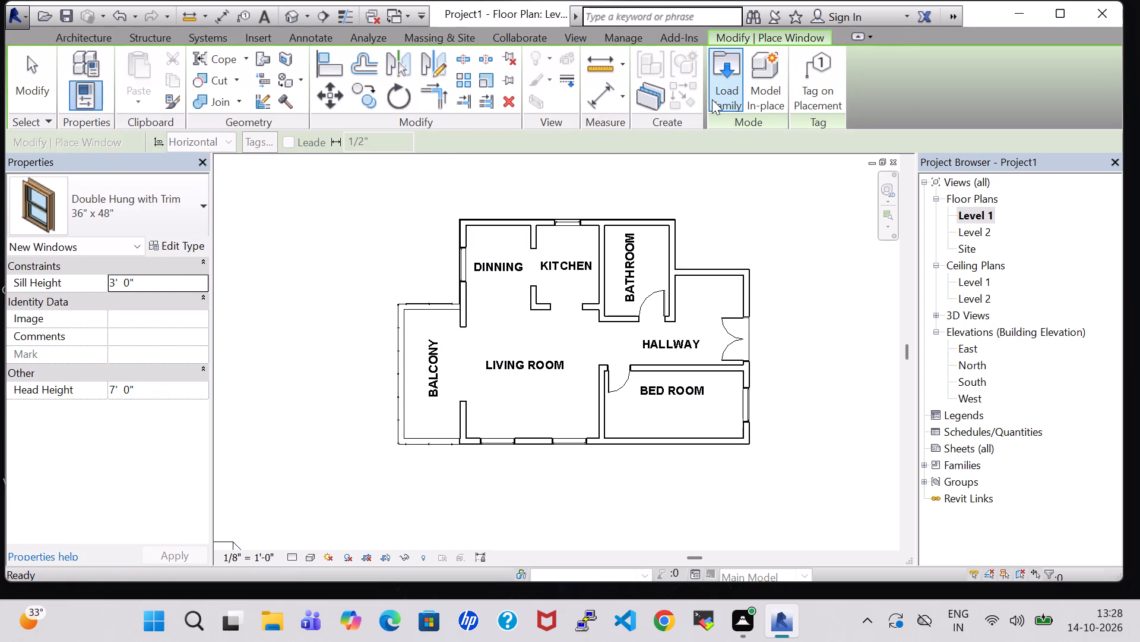
pyautogui.scroll(-1, 764, 260)
pyautogui.scroll(-1, 680, 311)
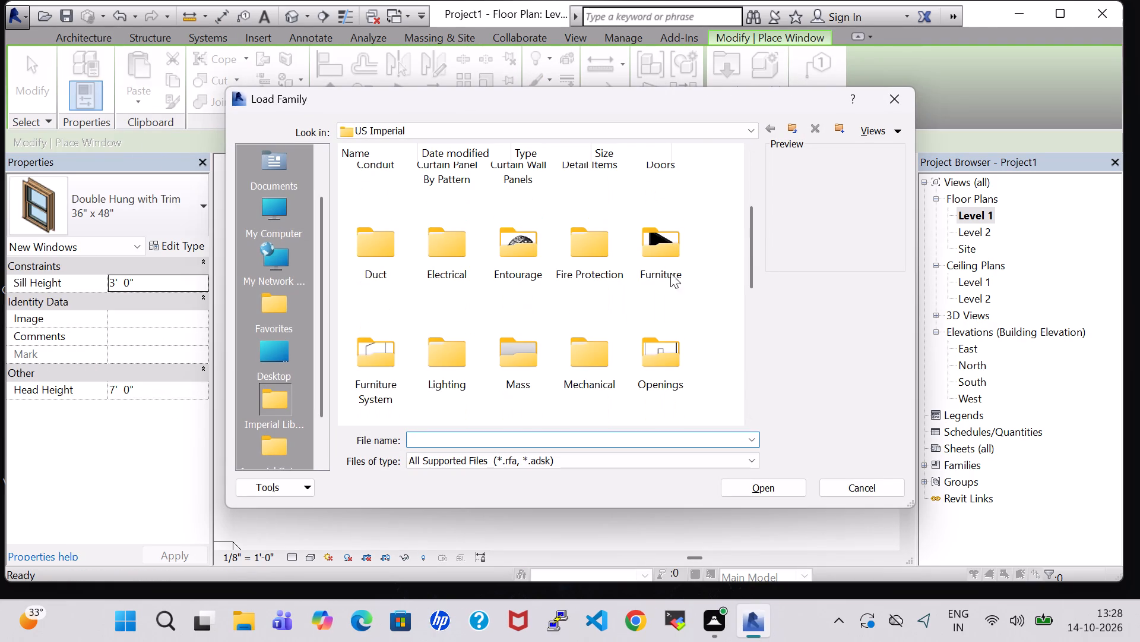
pyautogui.doubleClick(666, 245)
pyautogui.click(767, 124)
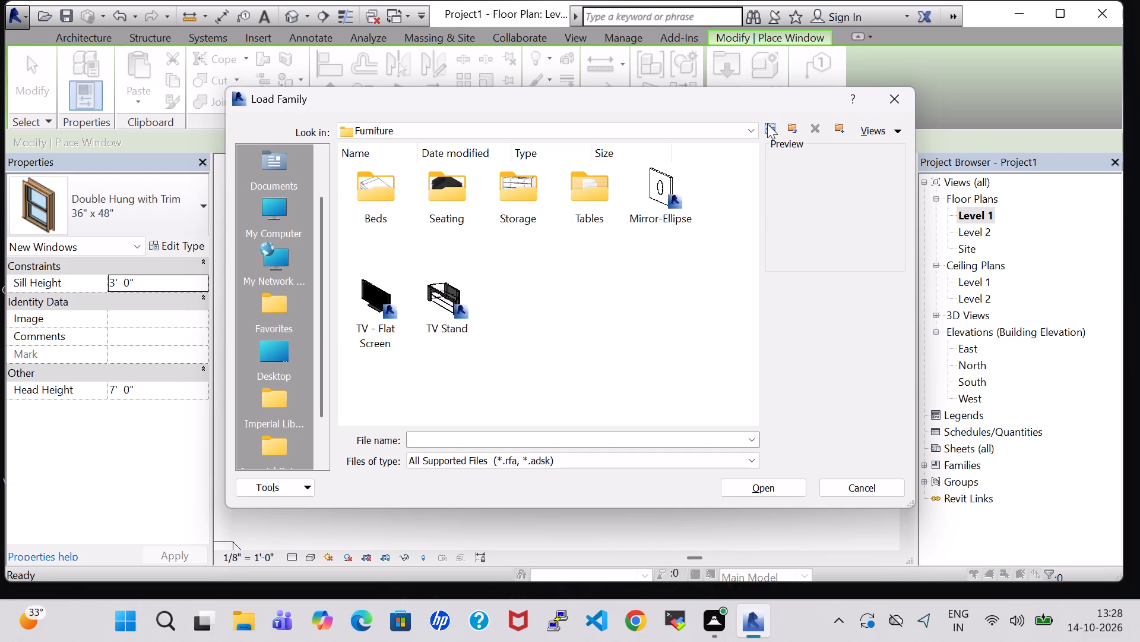
pyautogui.scroll(-3, 562, 243)
pyautogui.scroll(-2, 560, 292)
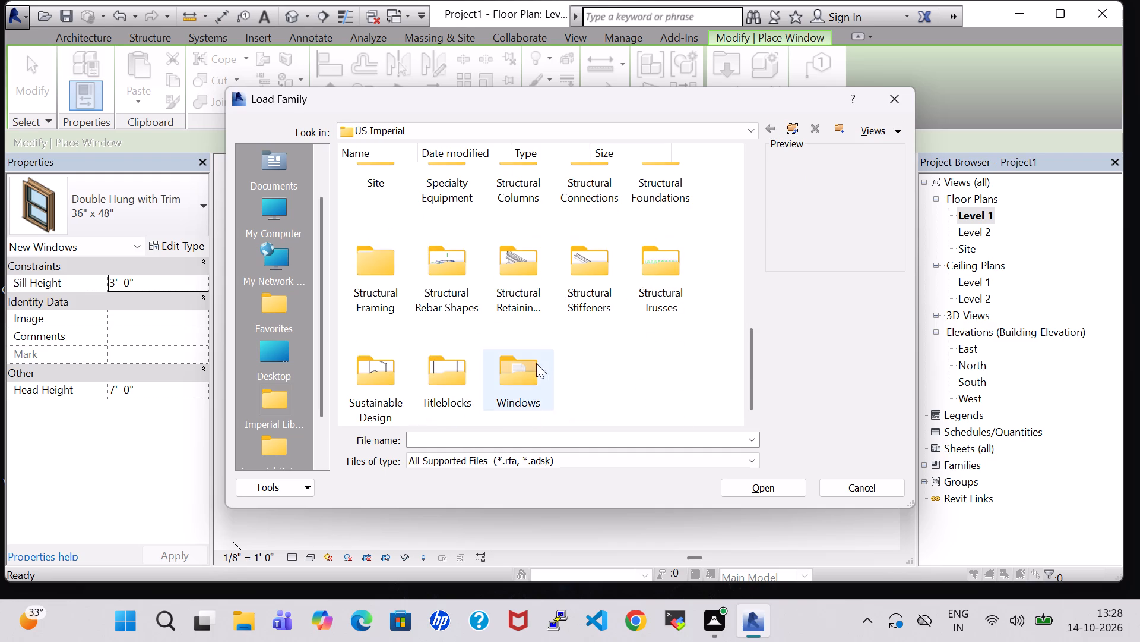
pyautogui.doubleClick(536, 363)
pyautogui.scroll(-1, 546, 264)
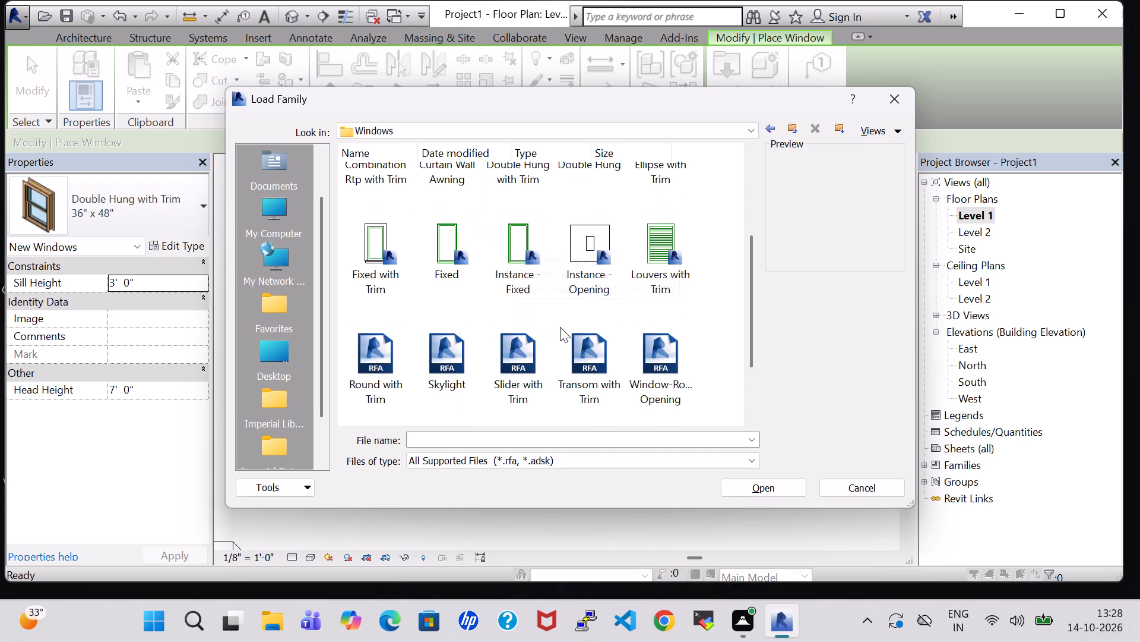
pyautogui.click(597, 355)
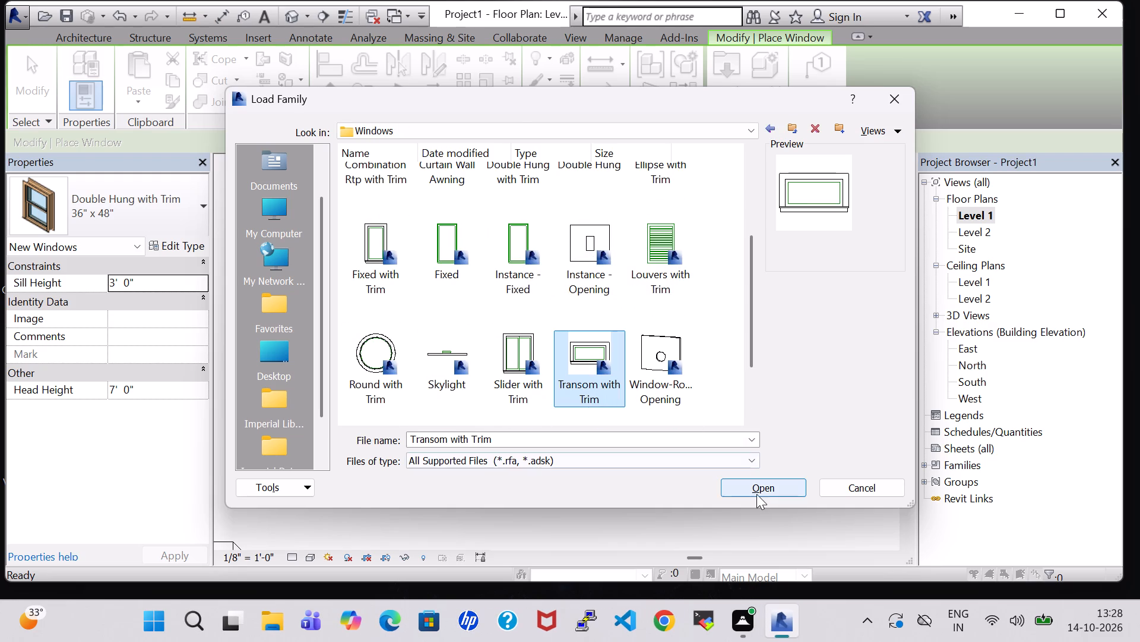
pyautogui.click(756, 494)
# Place a 24" x 24" transom window near the middle of the bathroom's north wall and view it in 3D.
pyautogui.scroll(5, 635, 263)
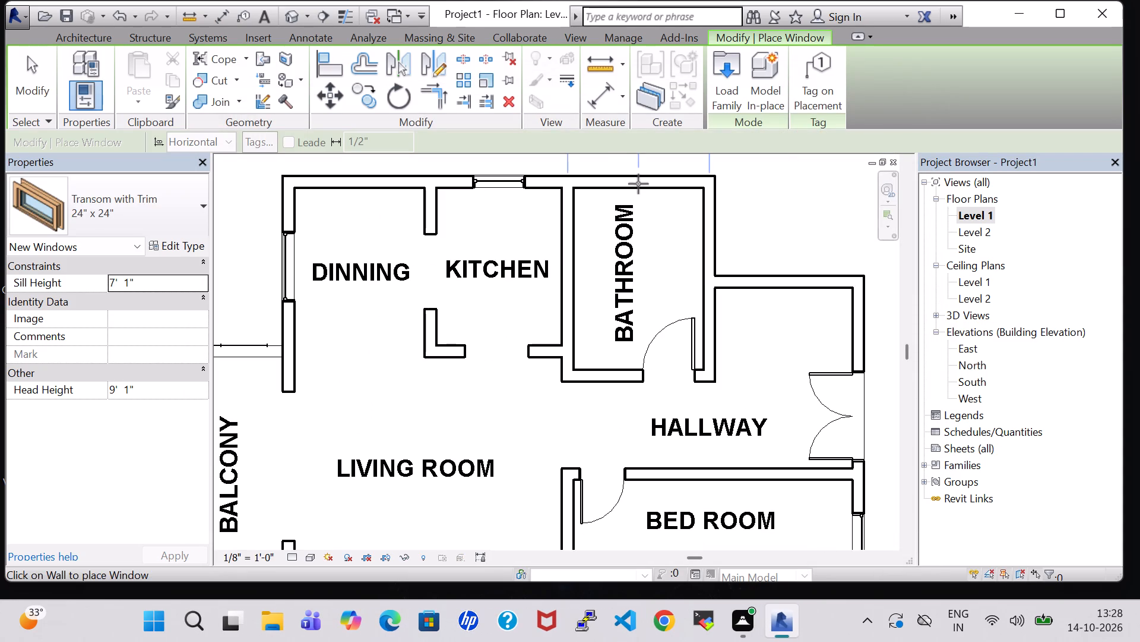
pyautogui.click(632, 181)
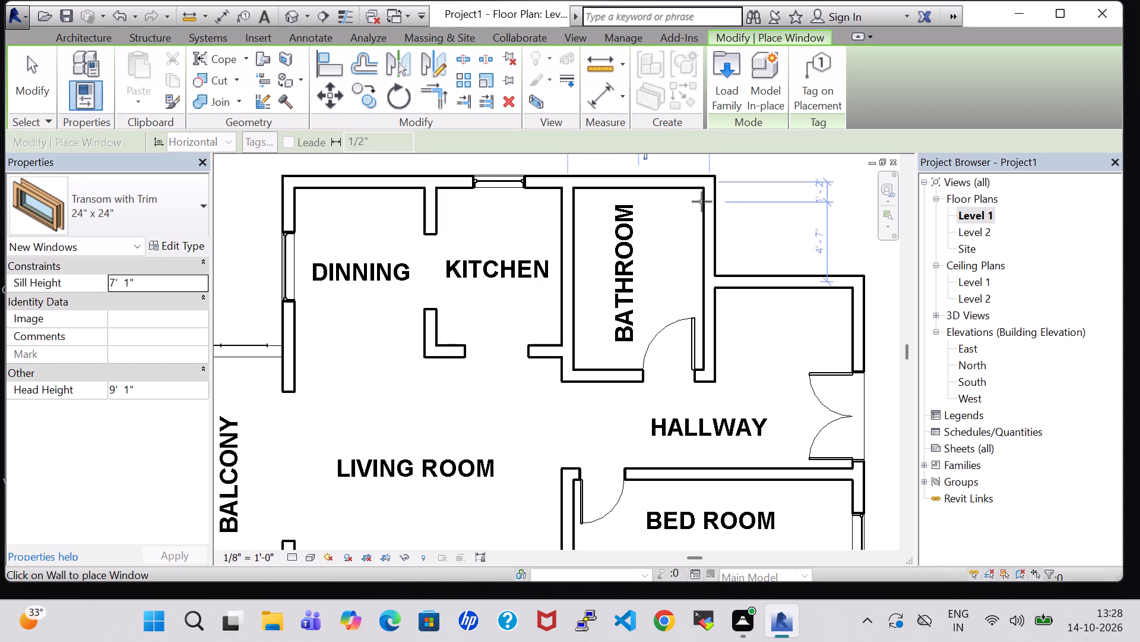
pyautogui.press('Escape')
pyautogui.press('Escape')
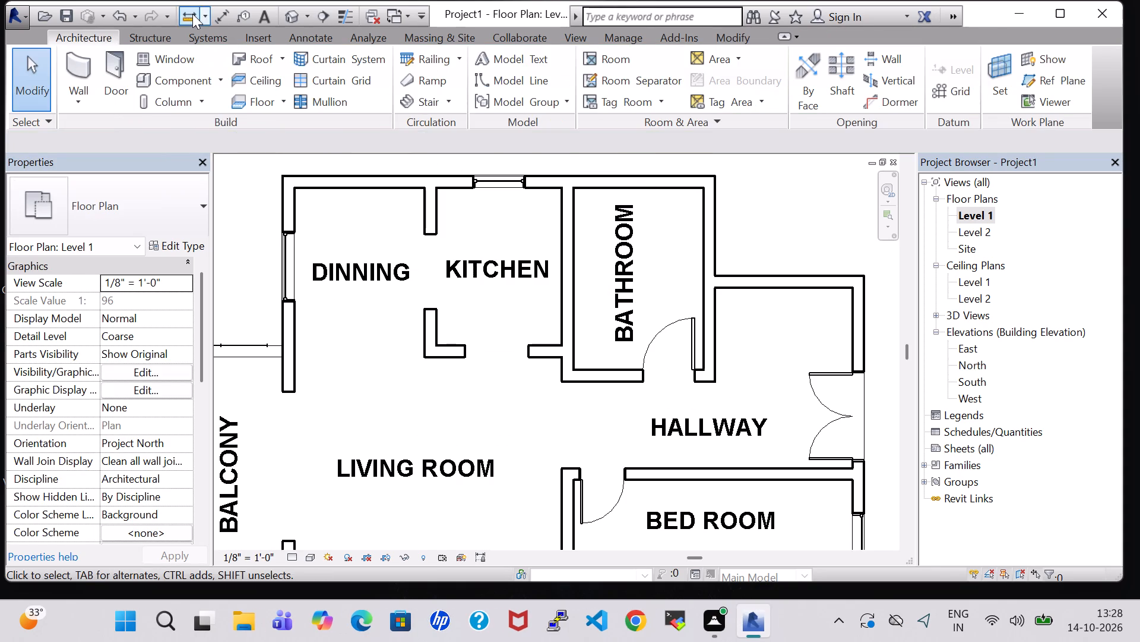
pyautogui.click(290, 15)
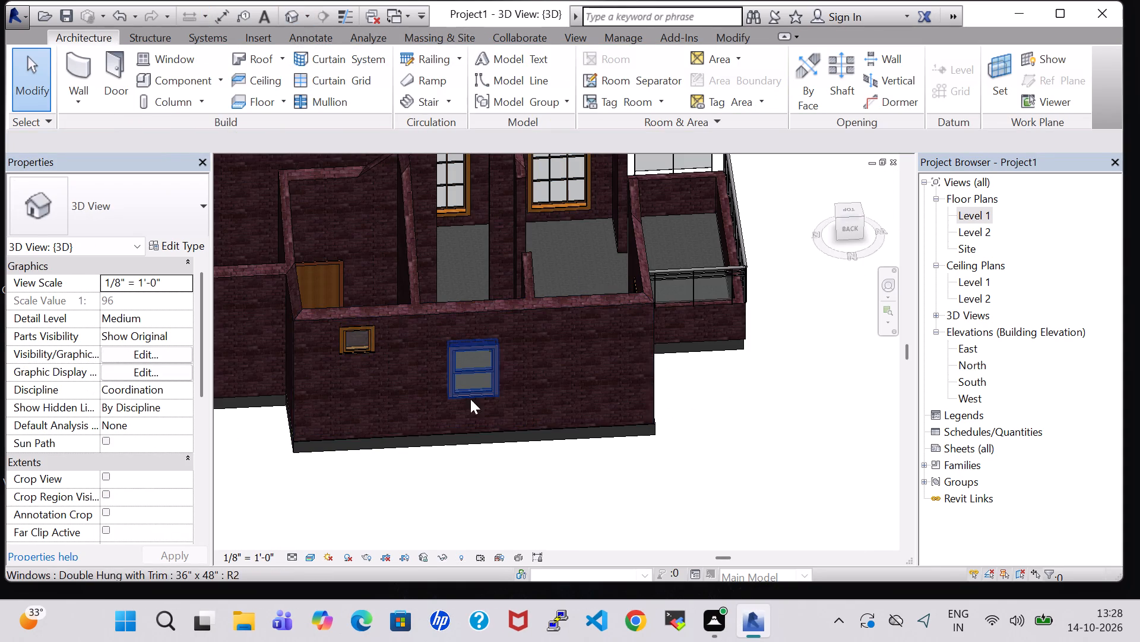
pyautogui.keyDown('shift'); pyautogui.moveTo(427, 485); pyautogui.dragTo(427, 546, button='middle'); pyautogui.keyUp('shift')
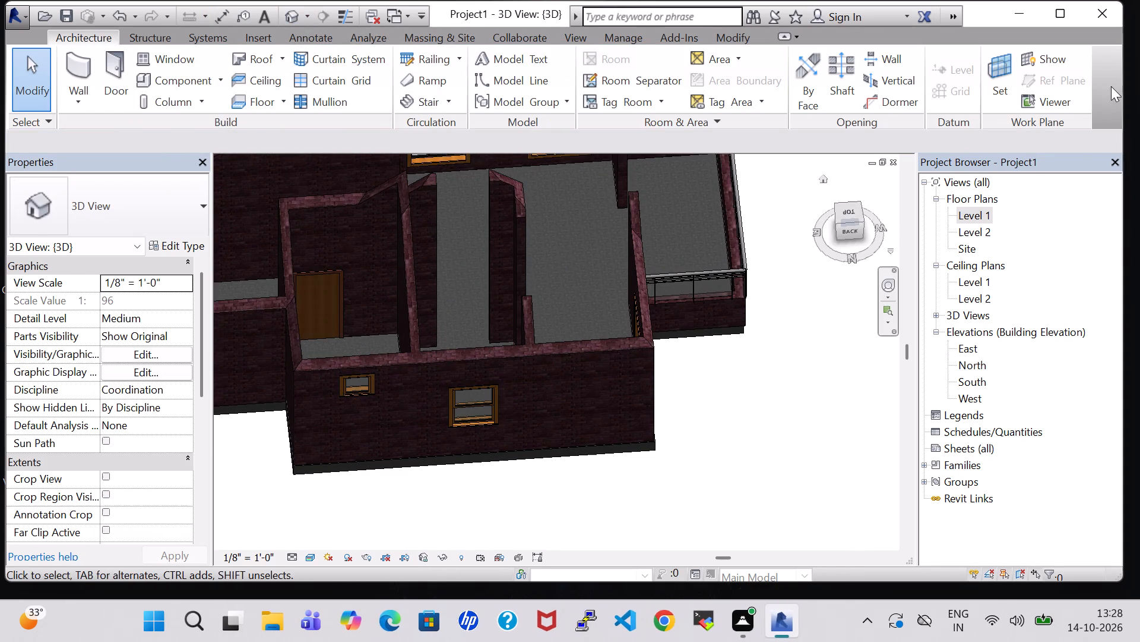
# Load the Kitchenette - Small component family from the US Imperial library's Specialty Equipment Domestic folder for use on Level 1.
pyautogui.doubleClick(976, 215)
pyautogui.scroll(-2, 566, 261)
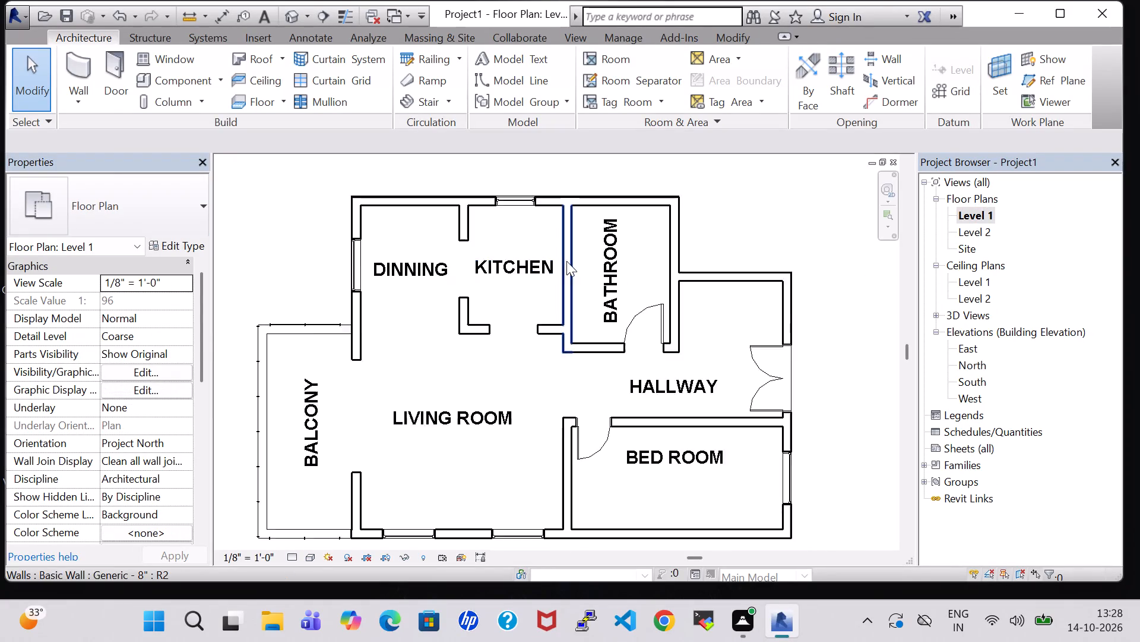
pyautogui.scroll(-3, 566, 261)
pyautogui.moveTo(704, 231); pyautogui.dragTo(724, 227, button='middle')
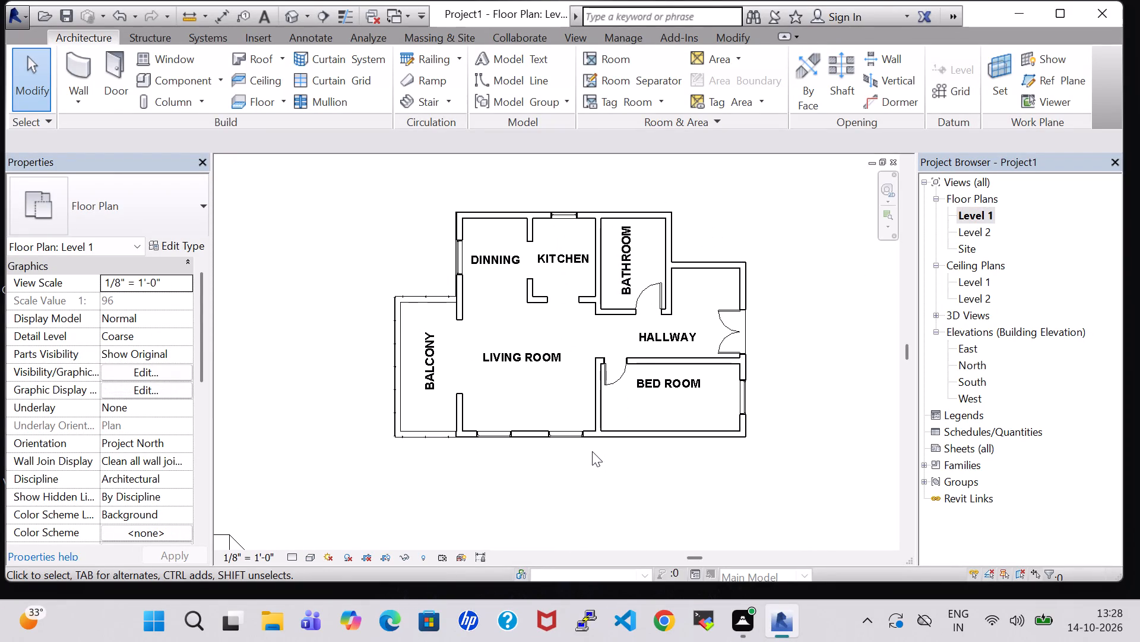
pyautogui.scroll(1, 591, 446)
pyautogui.moveTo(804, 341); pyautogui.dragTo(776, 385, button='middle')
pyautogui.click(193, 77)
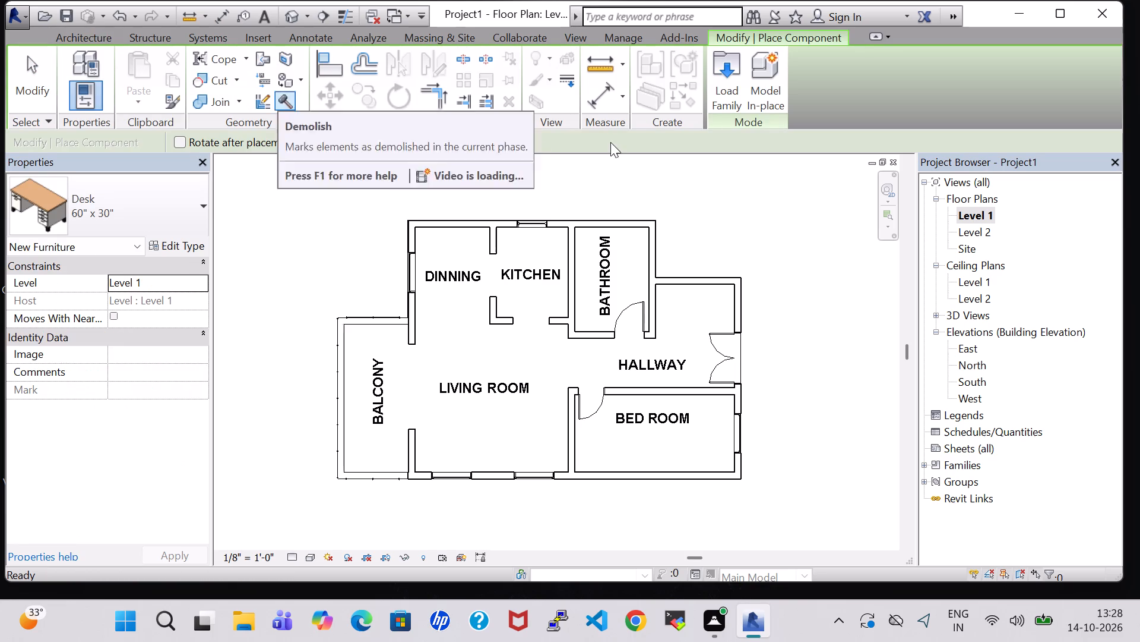
pyautogui.click(740, 92)
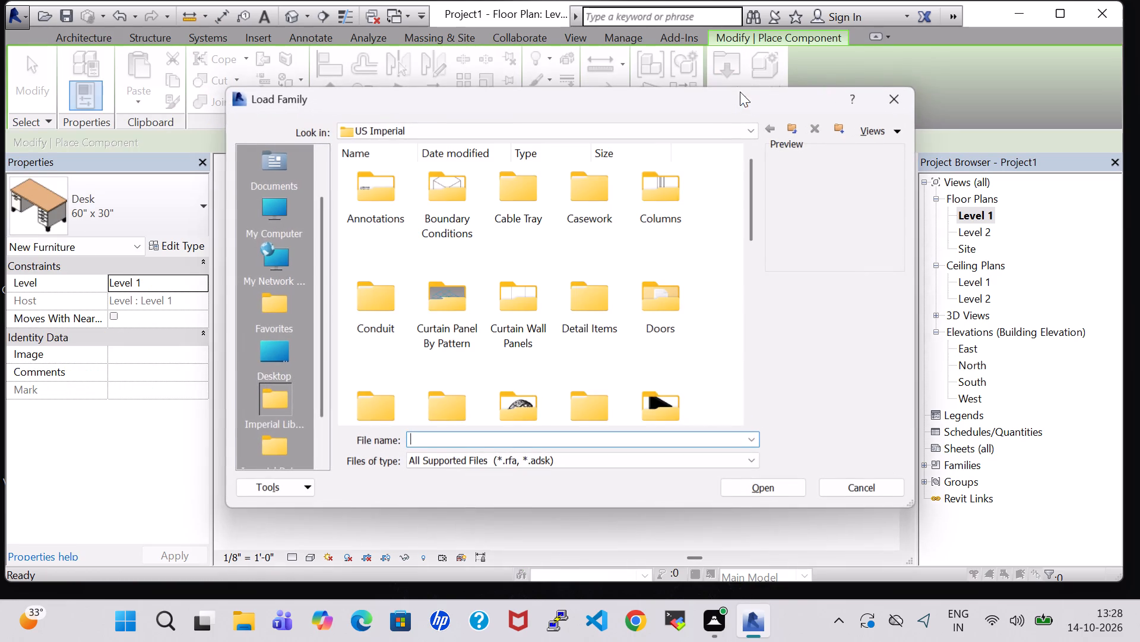
pyautogui.scroll(-3, 678, 266)
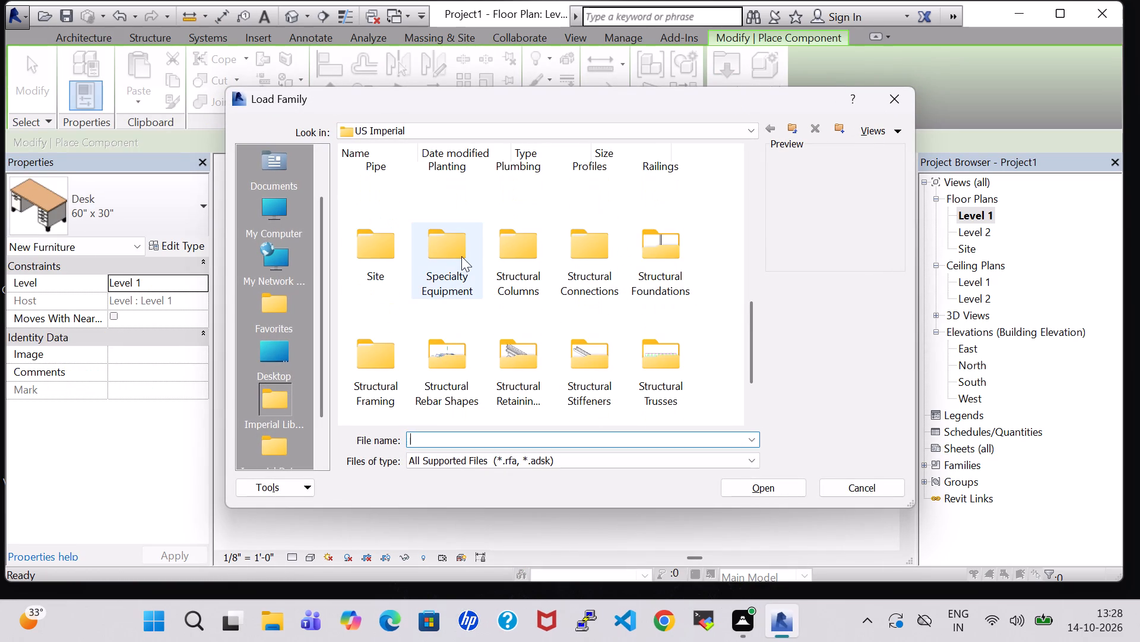
pyautogui.doubleClick(461, 256)
pyautogui.doubleClick(468, 197)
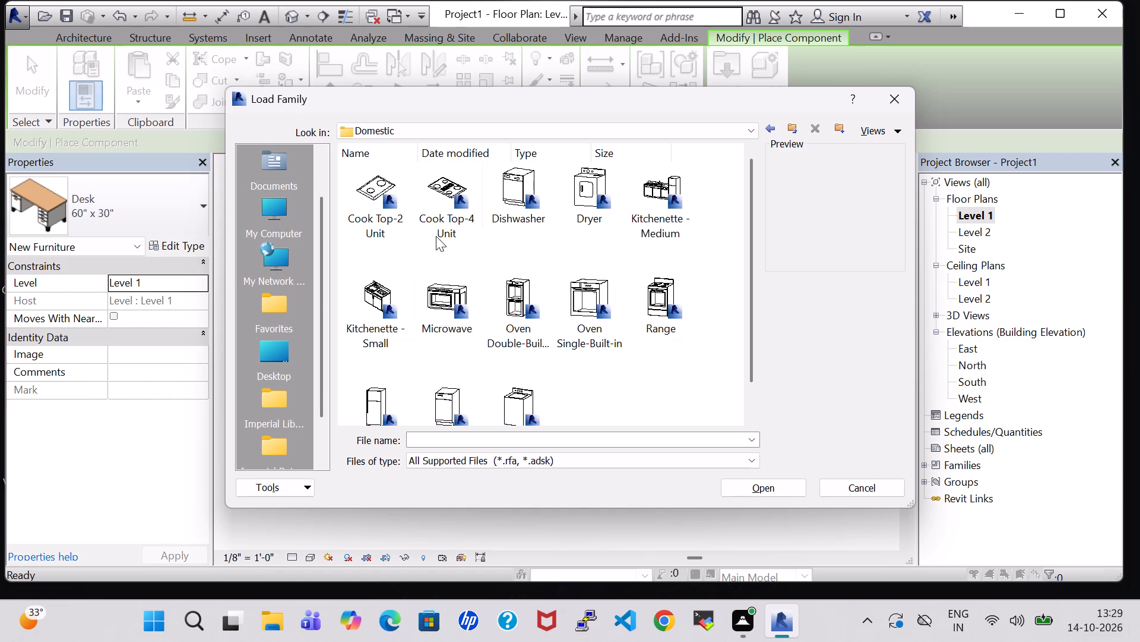
pyautogui.click(388, 282)
pyautogui.click(762, 486)
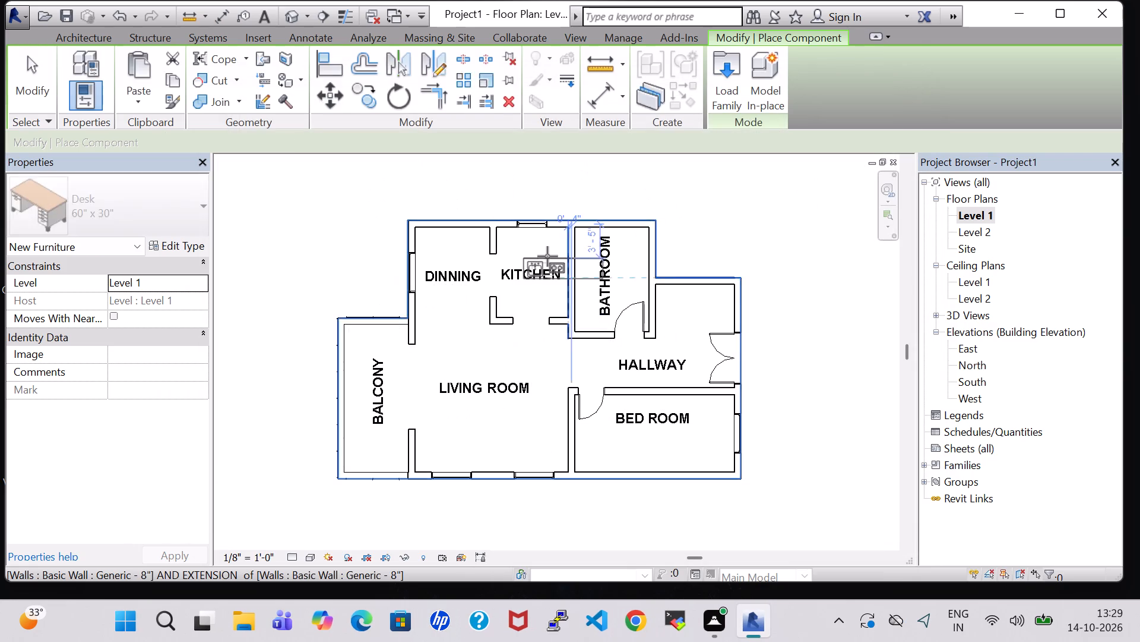
# Place the 54" small kitchenette, rotated to run north-south, against the kitchen's east wall near the north corner.
pyautogui.scroll(5, 547, 256)
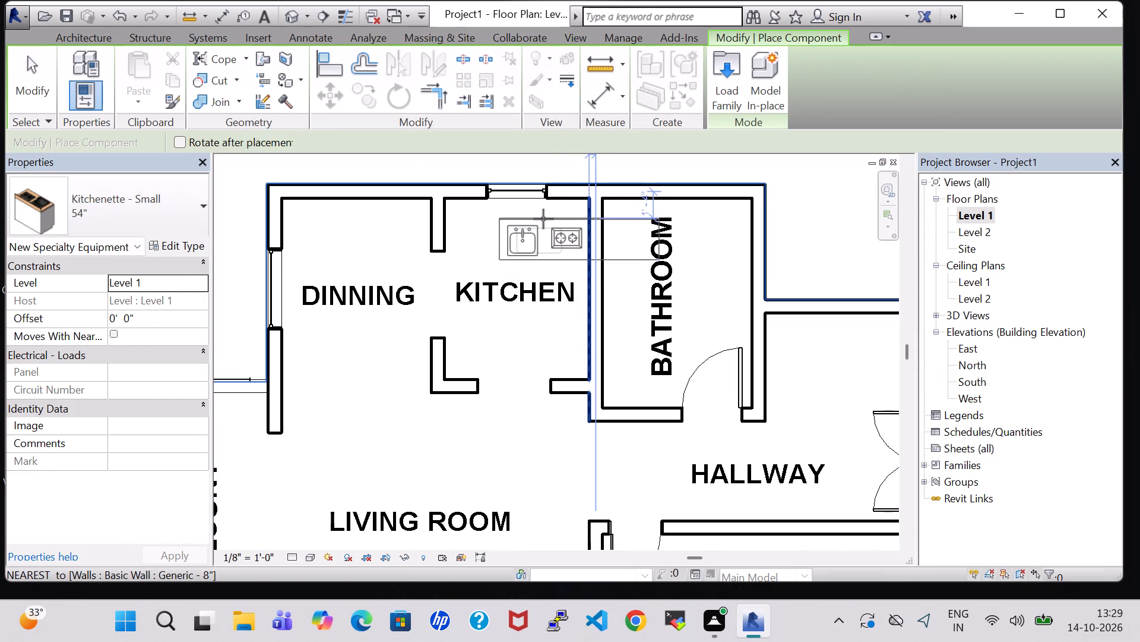
pyautogui.press('space')
pyautogui.press('space')
pyautogui.press('space')
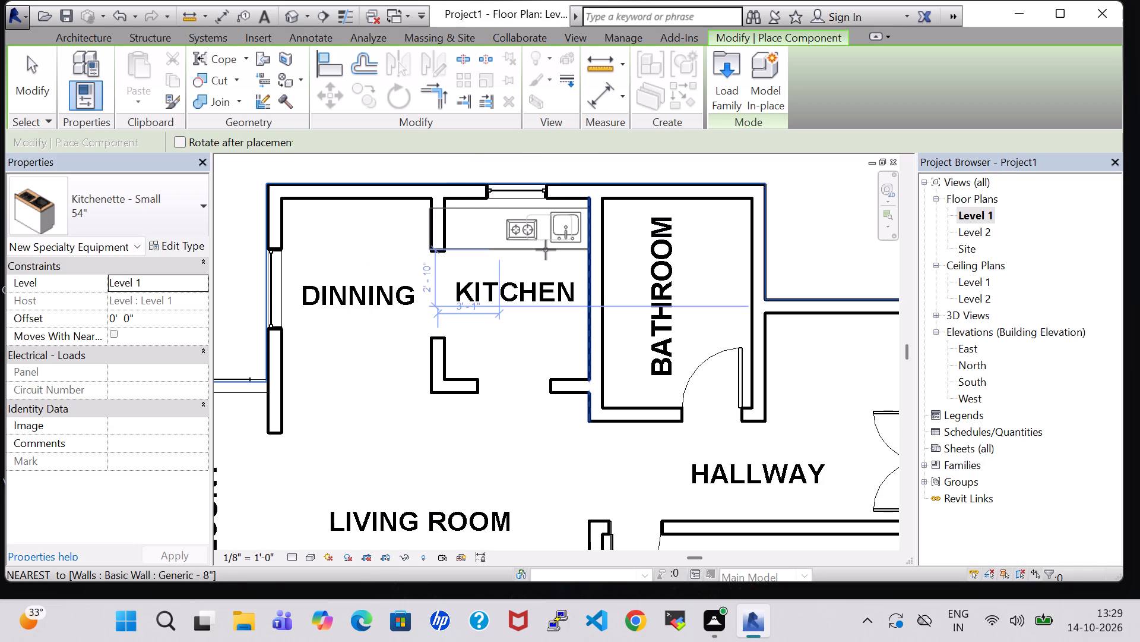
pyautogui.press('space')
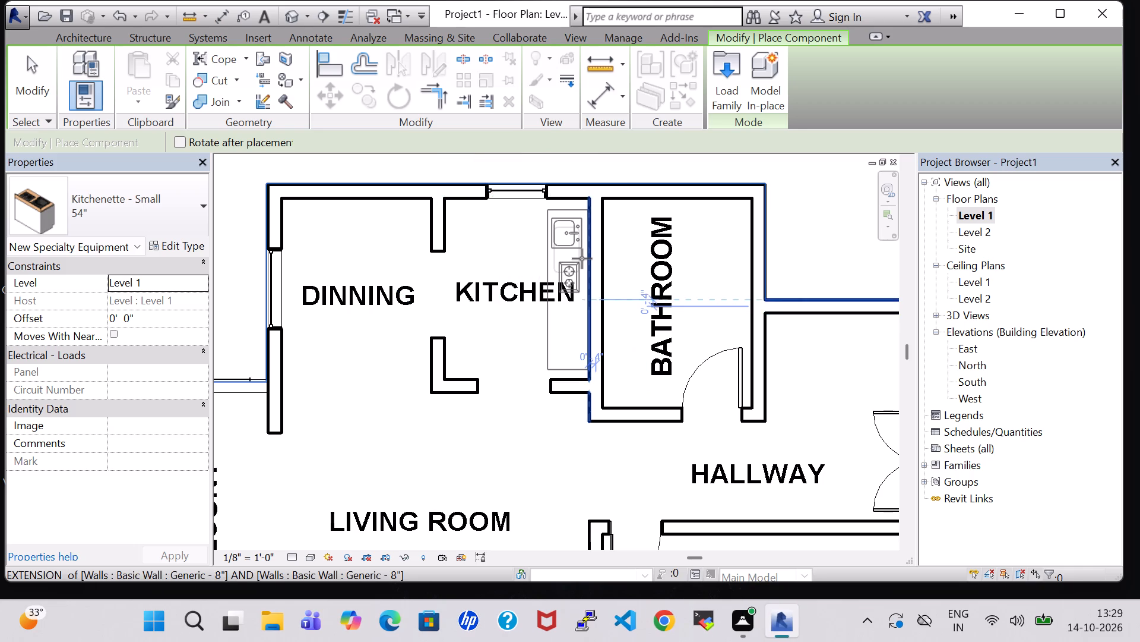
pyautogui.click(582, 259)
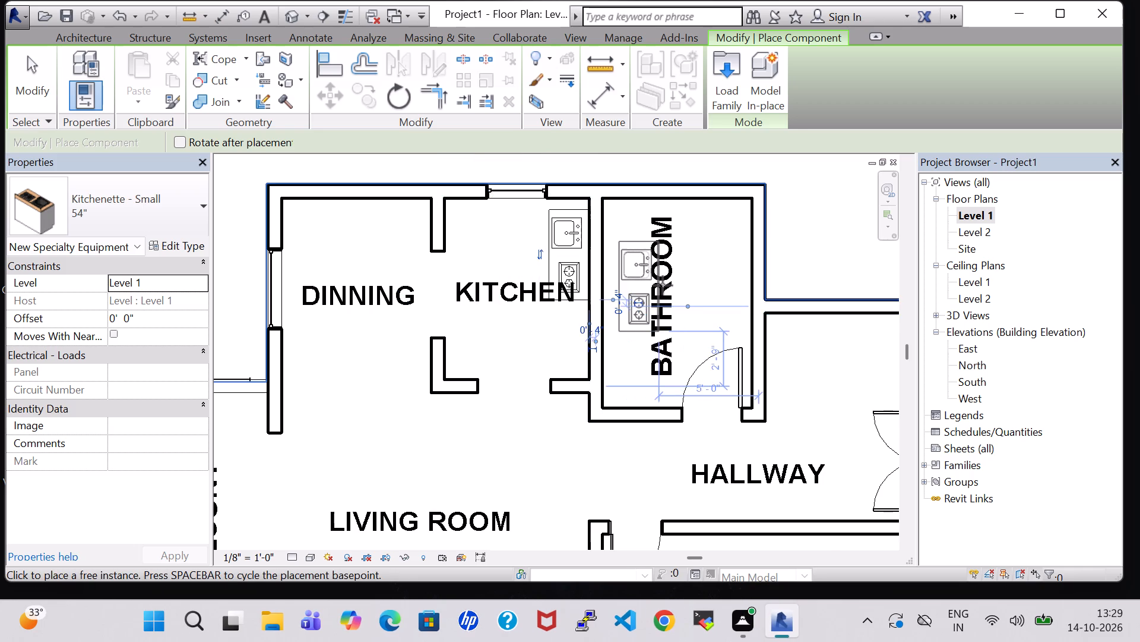
pyautogui.press('Escape')
pyautogui.press('Escape')
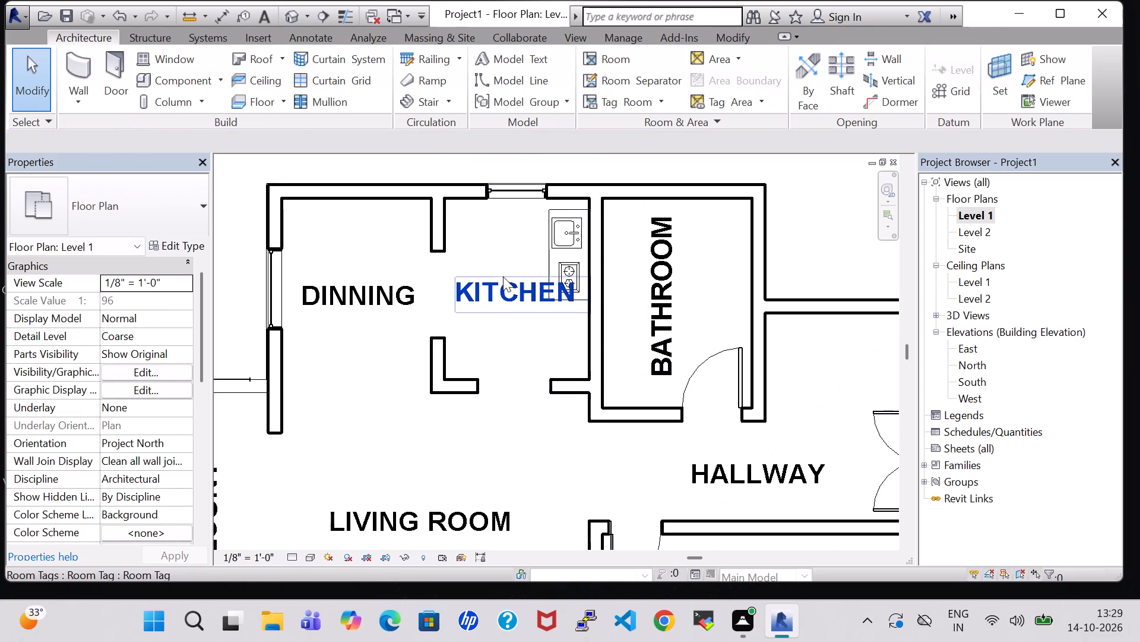
# Nudge the KITCHEN room tag slightly west and south, away from the kitchenette.
pyautogui.click(503, 279)
pyautogui.press('Left')
pyautogui.press('Left')
pyautogui.press('Left')
pyautogui.press('Down')
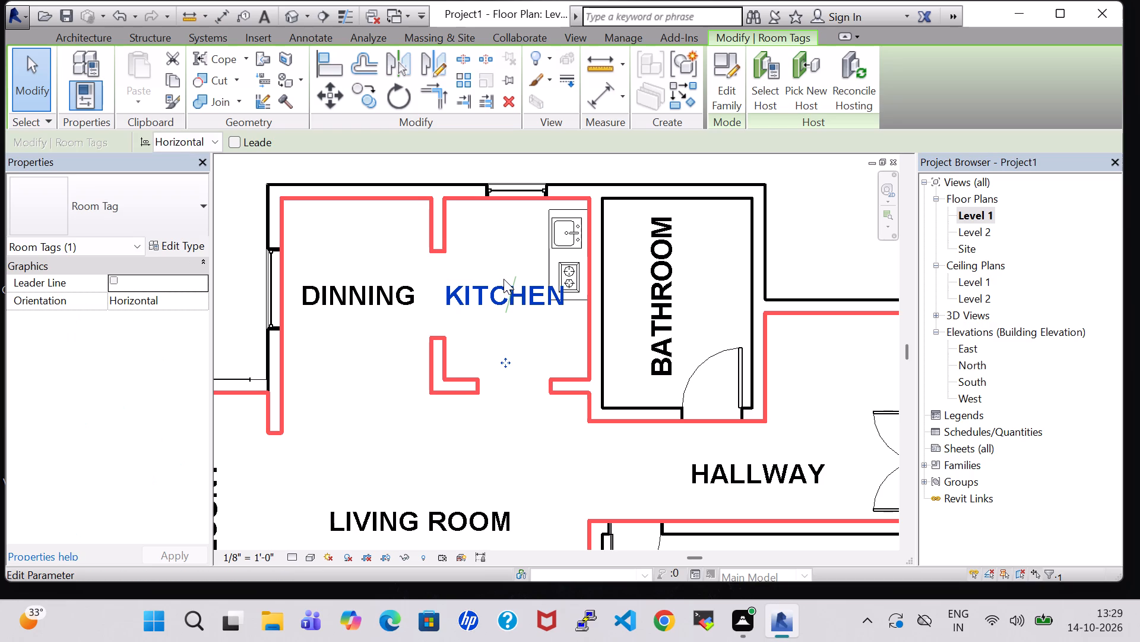
pyautogui.press('Down')
pyautogui.press('Up')
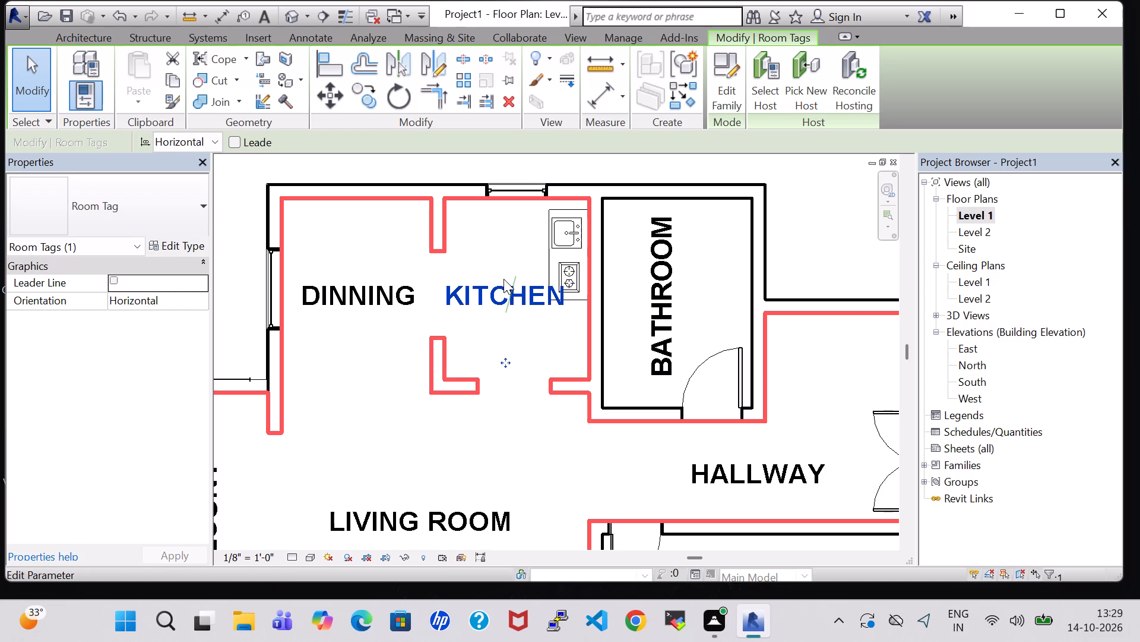
pyautogui.click(833, 250)
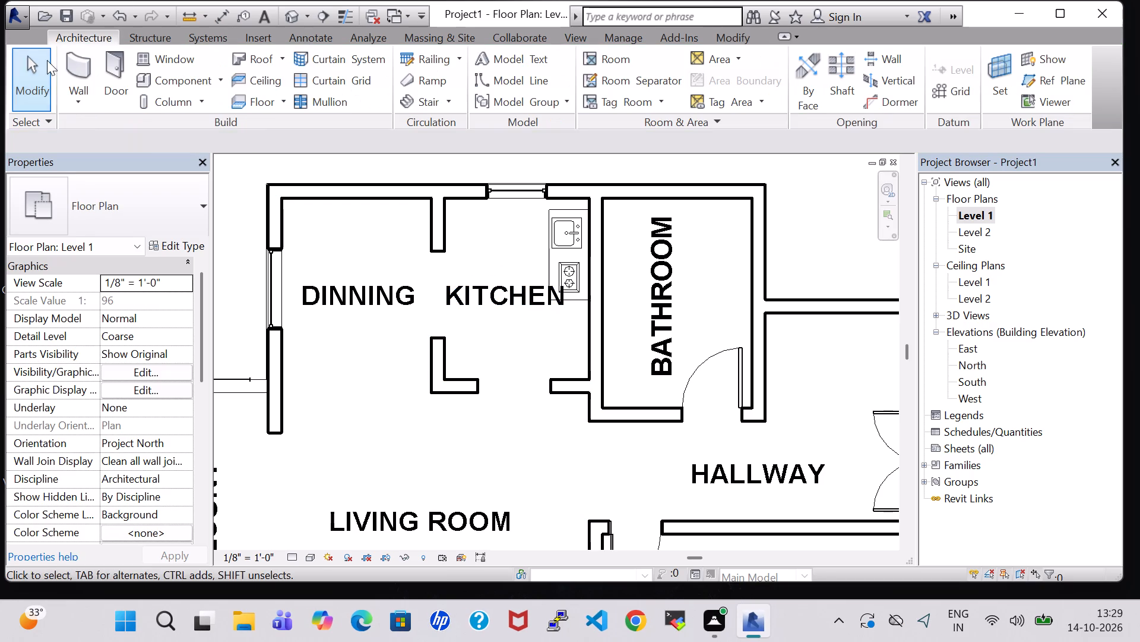
# Load the Refrigerator component family from the US Imperial library's Specialty Equipment Domestic folder.
pyautogui.click(170, 80)
pyautogui.click(736, 93)
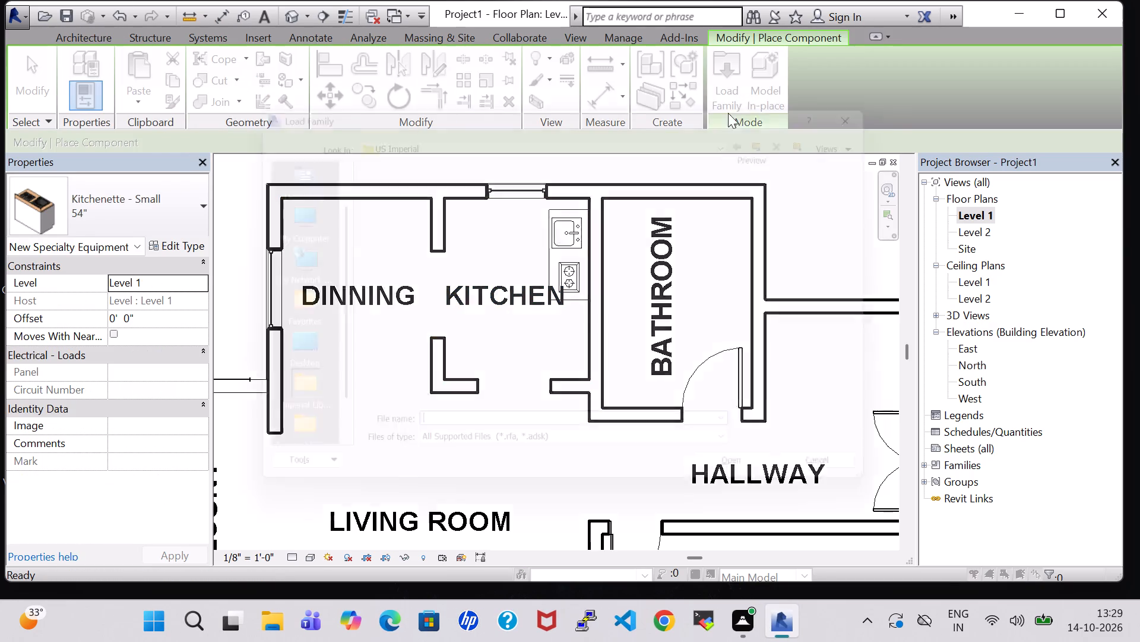
pyautogui.scroll(-1, 668, 272)
pyautogui.scroll(-1, 578, 267)
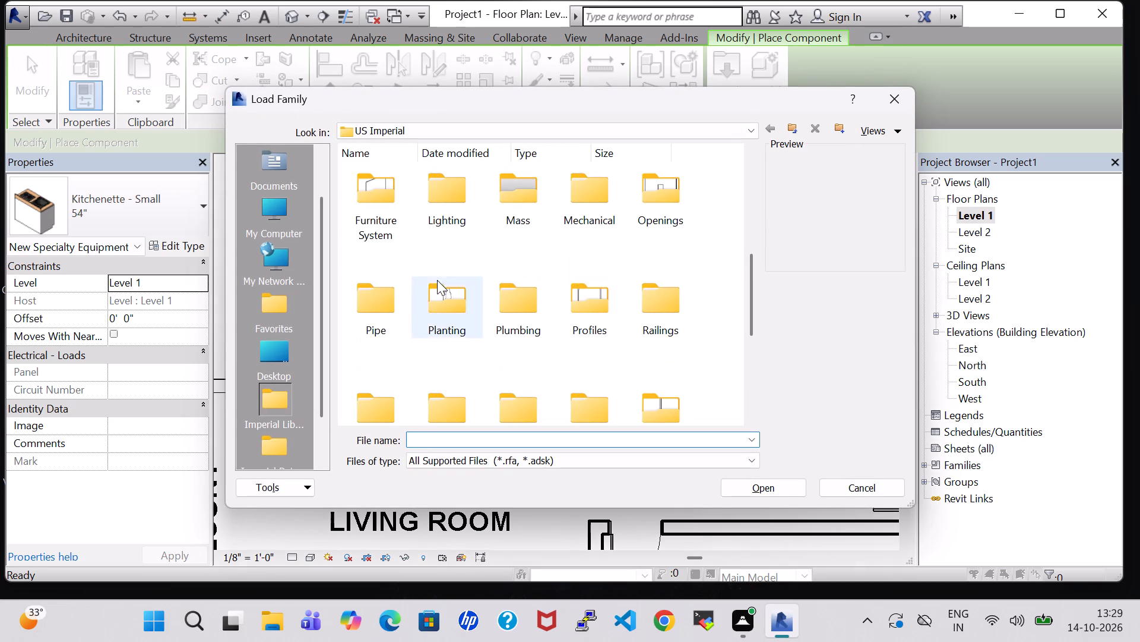
pyautogui.scroll(-1, 437, 280)
pyautogui.doubleClick(445, 275)
pyautogui.doubleClick(471, 199)
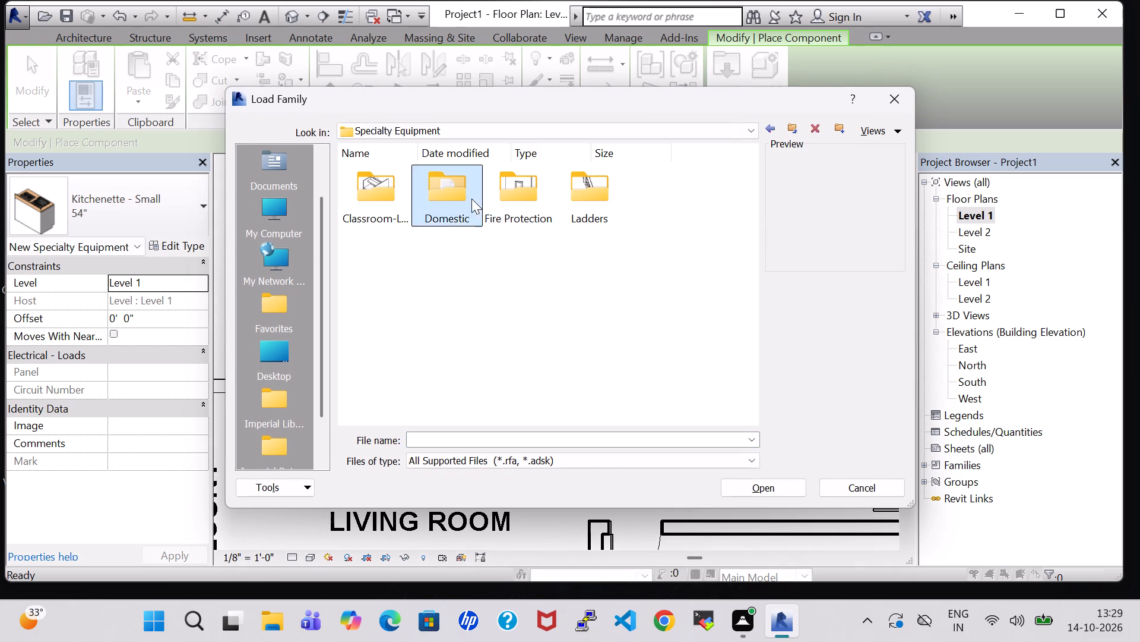
pyautogui.click(368, 390)
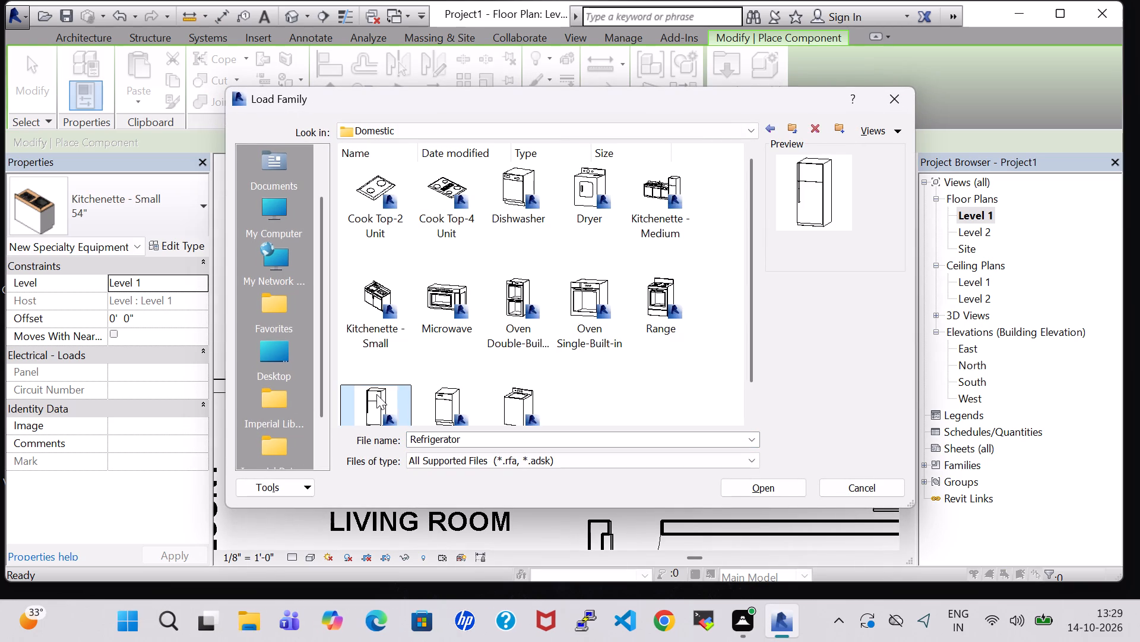
pyautogui.click(744, 483)
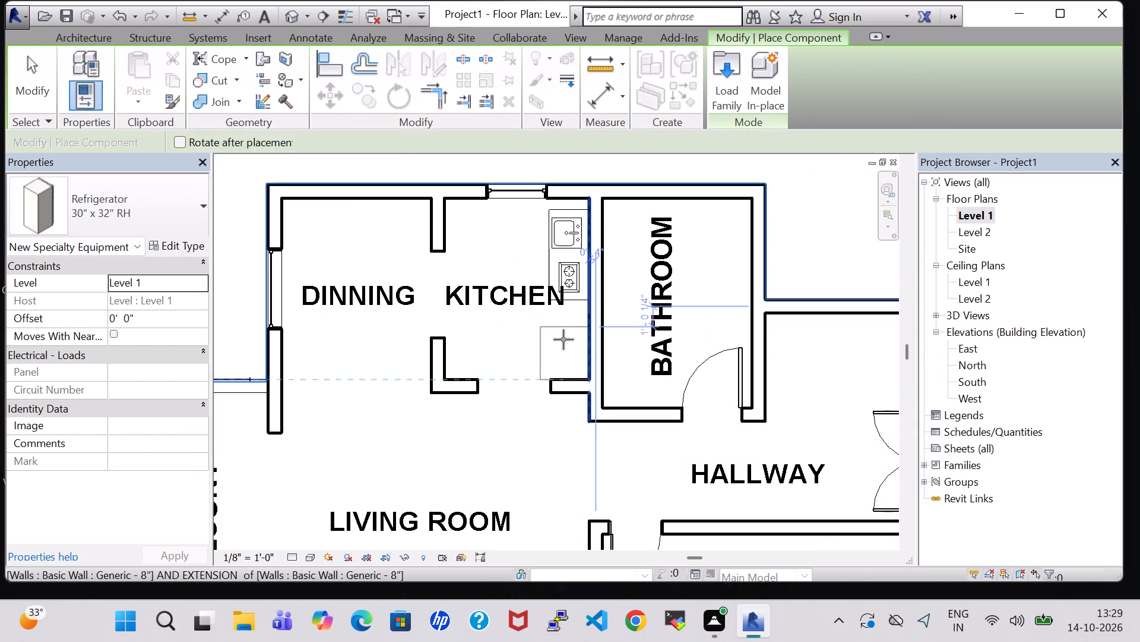
# Place the 30" x 32" RH refrigerator in the kitchen's southeast corner and view it in 3D.
pyautogui.click(563, 339)
pyautogui.click(290, 19)
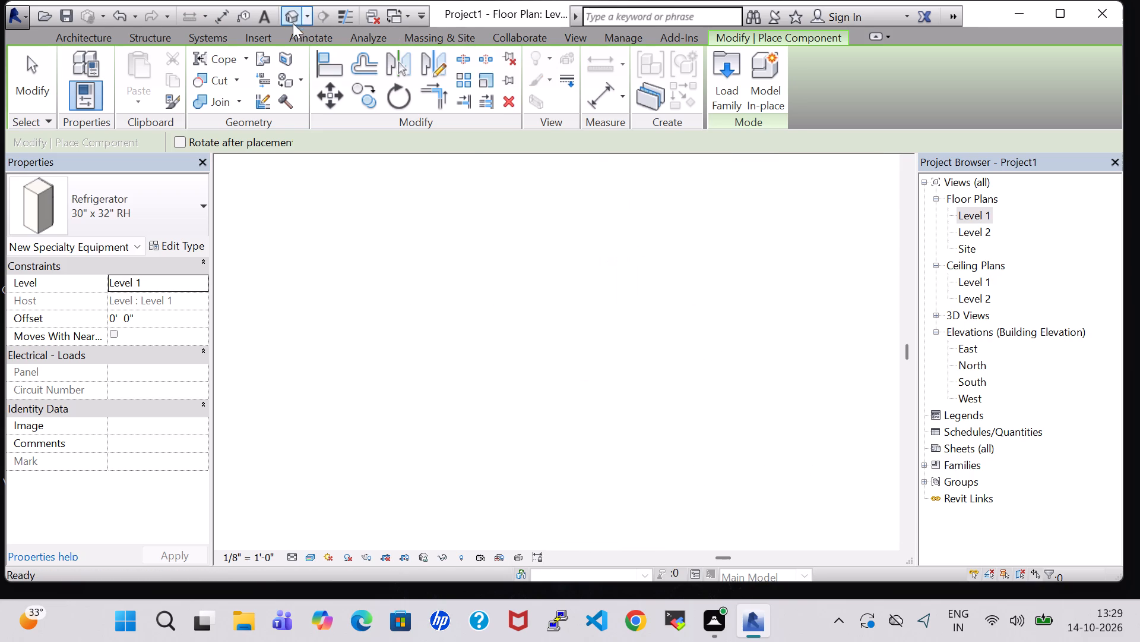
pyautogui.press('Escape')
pyautogui.press('Escape')
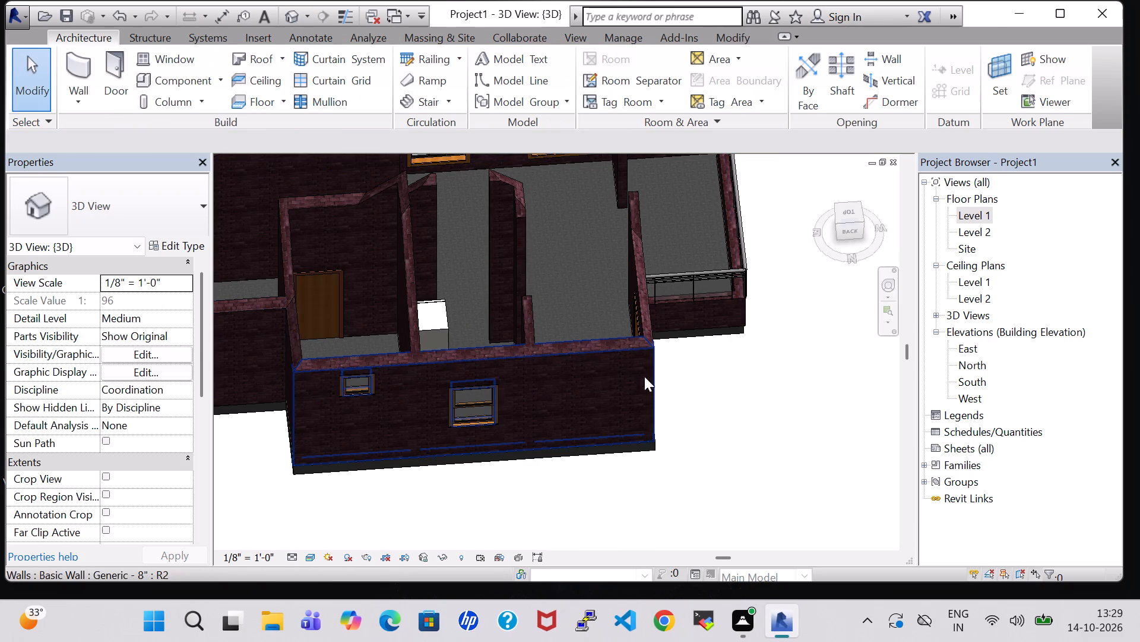
pyautogui.keyDown('shift'); pyautogui.moveTo(756, 384); pyautogui.dragTo(572, 337, button='middle'); pyautogui.keyUp('shift')
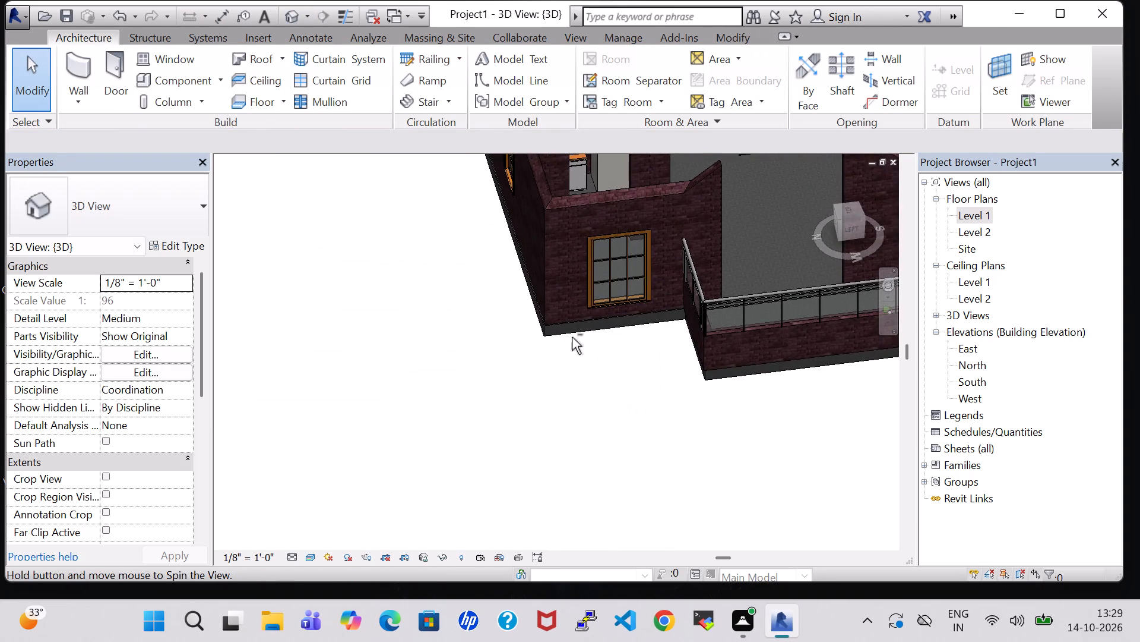
# Rotate the refrigerator in place in the kitchen, beside the kitchenette.
pyautogui.keyDown('shift'); pyautogui.moveTo(585, 339); pyautogui.dragTo(573, 418, button='middle'); pyautogui.keyUp('shift')
pyautogui.keyDown('shift'); pyautogui.scroll(-1, 569, 424); pyautogui.keyUp('shift')
pyautogui.moveTo(771, 218); pyautogui.dragTo(741, 403, button='middle')
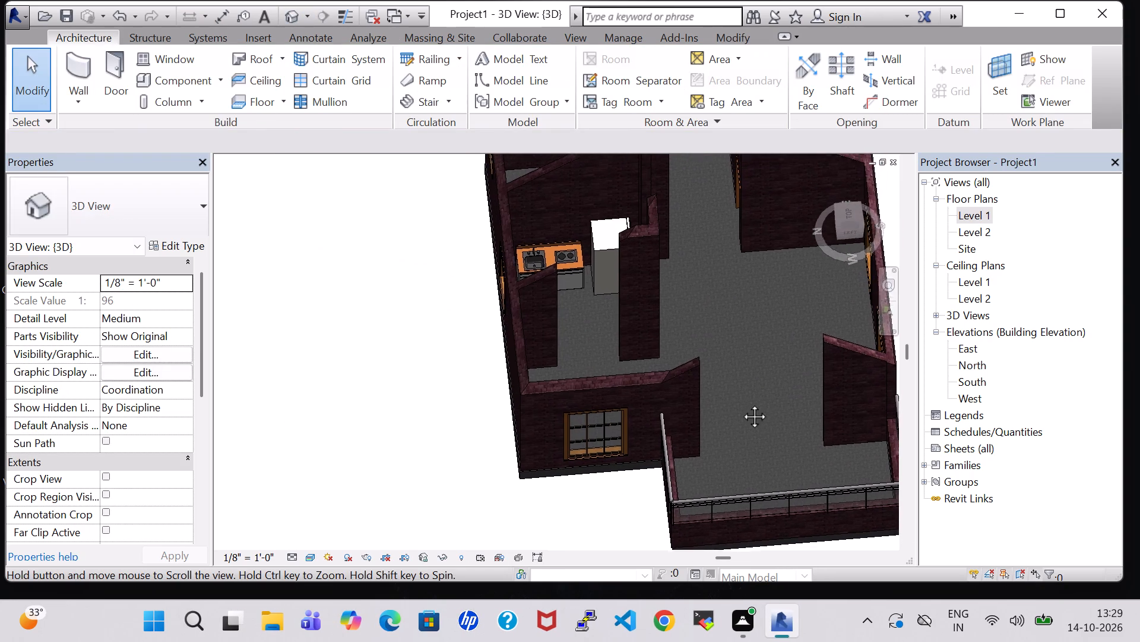
pyautogui.moveTo(741, 403); pyautogui.dragTo(739, 406, button='middle')
pyautogui.click(603, 239)
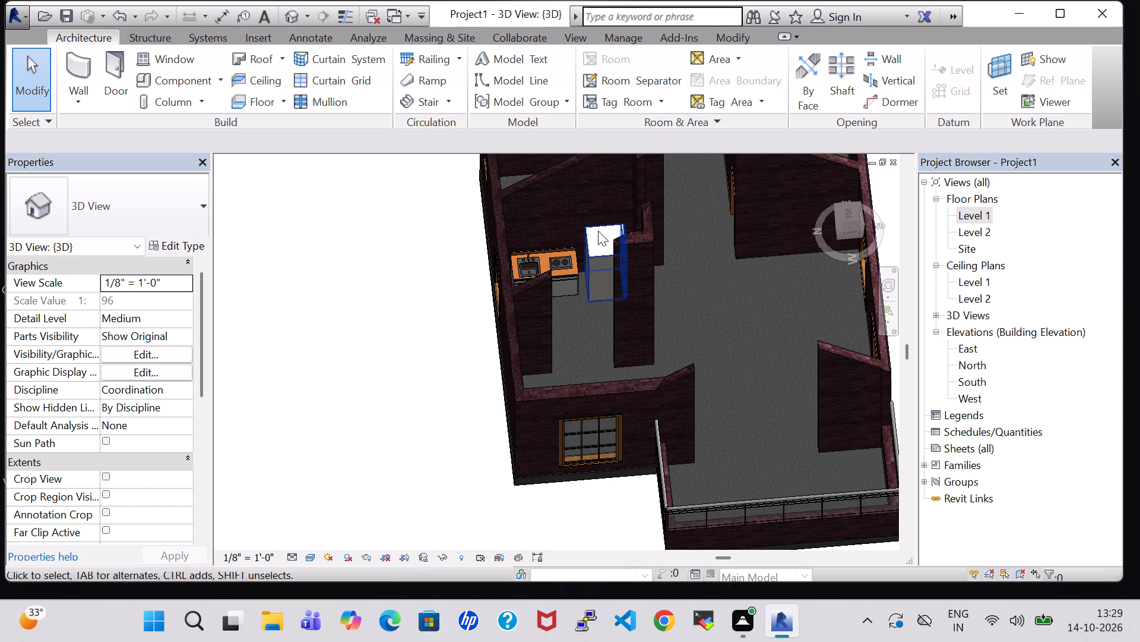
pyautogui.click(598, 231)
pyautogui.press('space')
pyautogui.click(684, 291)
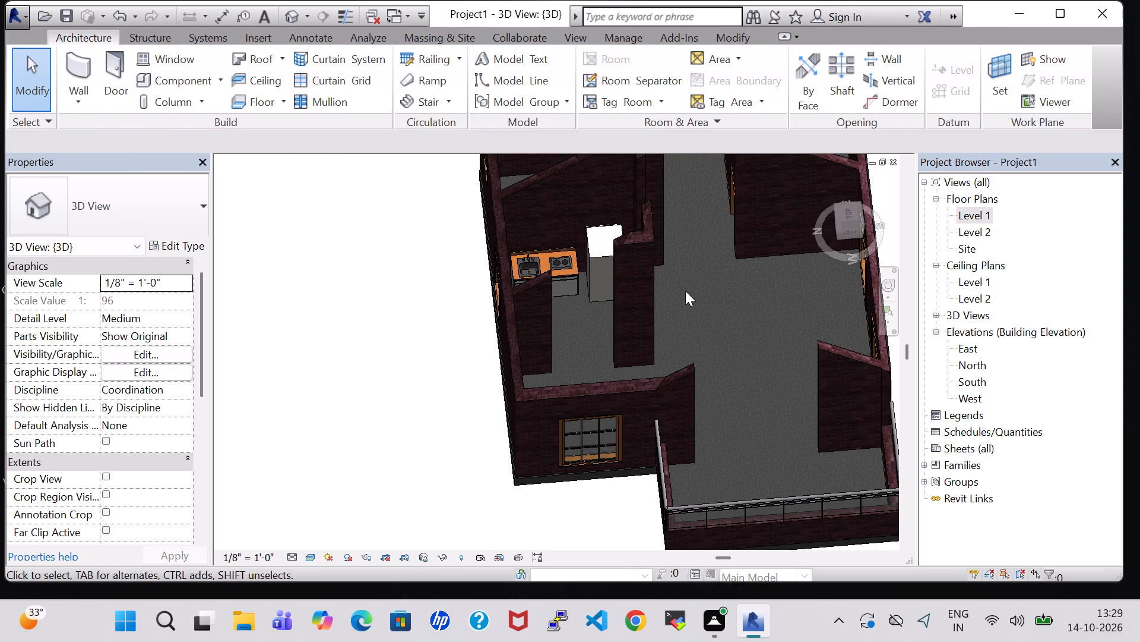
pyautogui.click(602, 233)
pyautogui.press('space')
pyautogui.press('space')
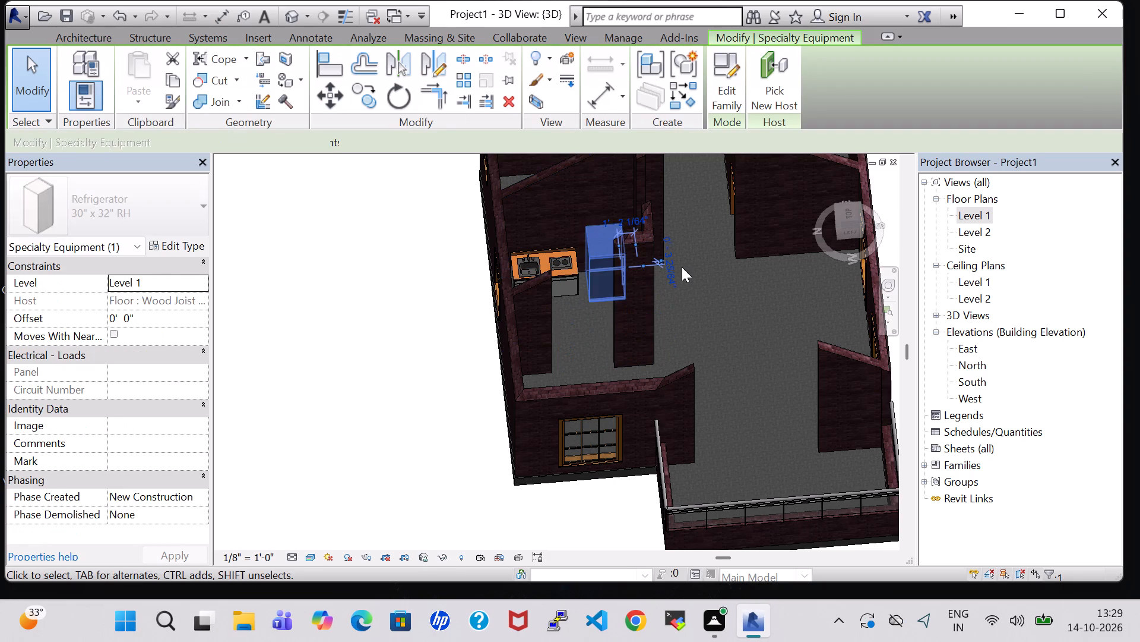
pyautogui.click(718, 268)
# Examine the refrigerator, kitchenette and surrounding kitchen walls in 3D from the southwest and south.
pyautogui.keyDown('shift'); pyautogui.moveTo(718, 268); pyautogui.dragTo(635, 247, button='middle'); pyautogui.keyUp('shift')
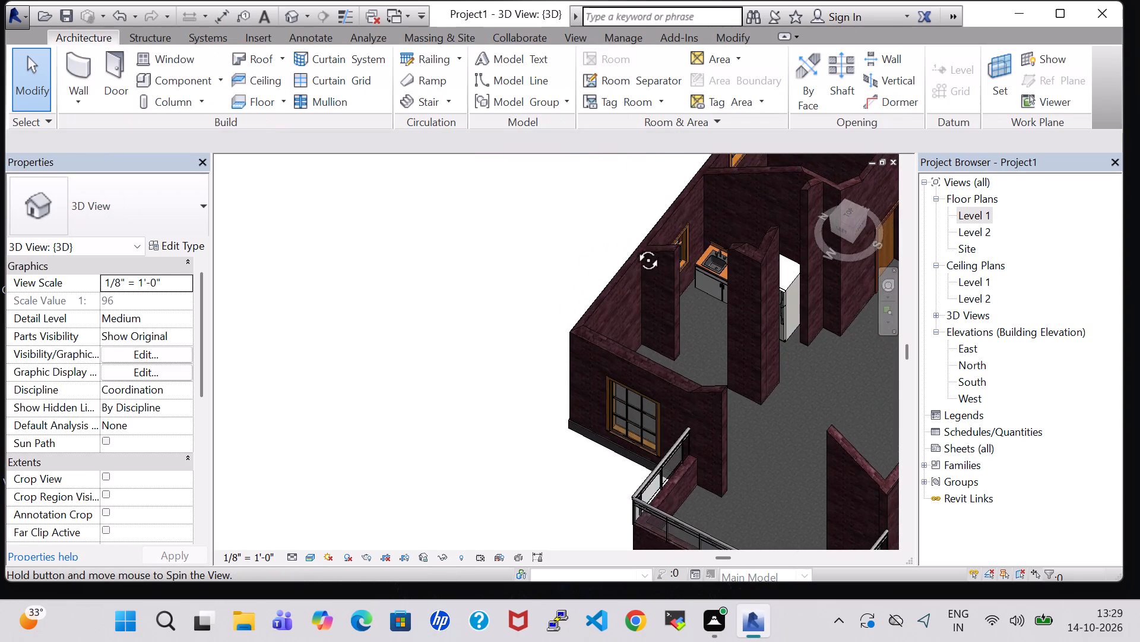
pyautogui.keyDown('shift'); pyautogui.moveTo(635, 247); pyautogui.dragTo(626, 213, button='middle'); pyautogui.keyUp('shift')
pyautogui.keyDown('shift'); pyautogui.moveTo(856, 417); pyautogui.dragTo(790, 424, button='middle'); pyautogui.keyUp('shift')
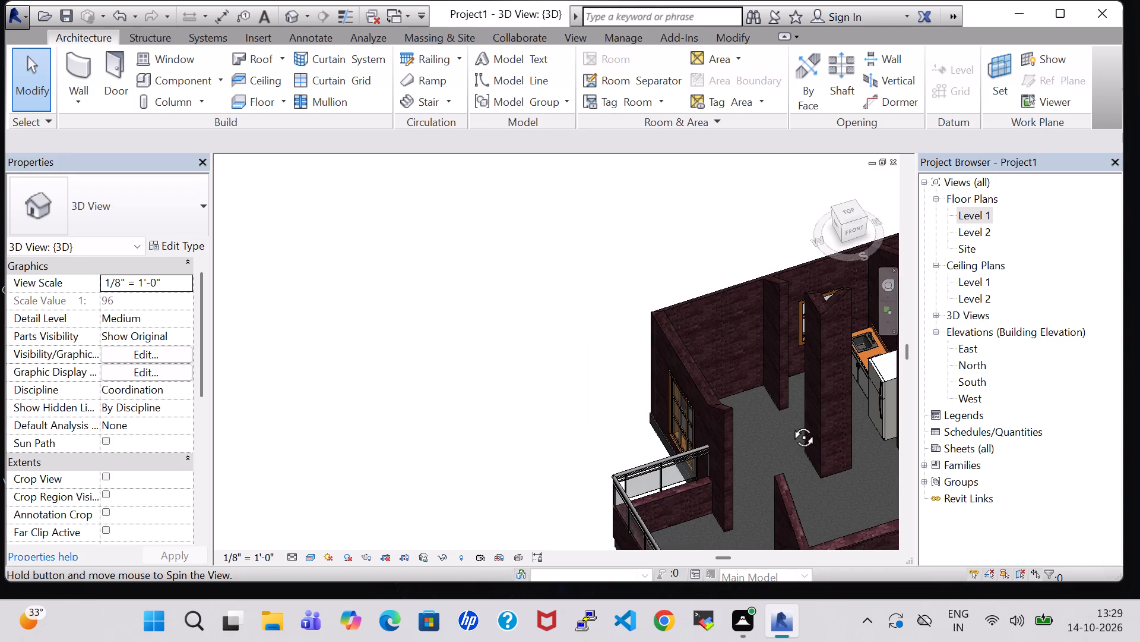
pyautogui.keyDown('shift'); pyautogui.moveTo(790, 424); pyautogui.dragTo(794, 430, button='middle'); pyautogui.keyUp('shift')
pyautogui.moveTo(851, 459); pyautogui.dragTo(660, 395, button='middle')
pyautogui.keyDown('shift'); pyautogui.moveTo(737, 387); pyautogui.dragTo(699, 399, button='middle'); pyautogui.keyUp('shift')
pyautogui.keyDown('shift'); pyautogui.scroll(-1, 699, 399); pyautogui.keyUp('shift')
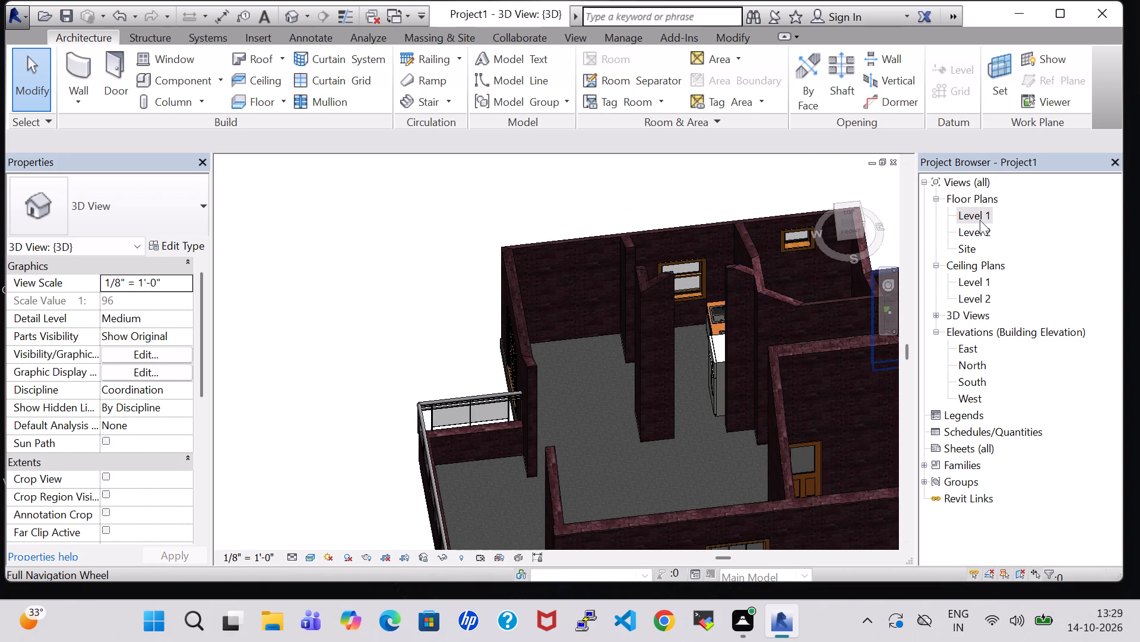
# On the Level 1 plan, extend the wall stub south of the refrigerator about 0'-7" west with a Generic - 8" wall.
pyautogui.doubleClick(980, 220)
pyautogui.scroll(-1, 617, 317)
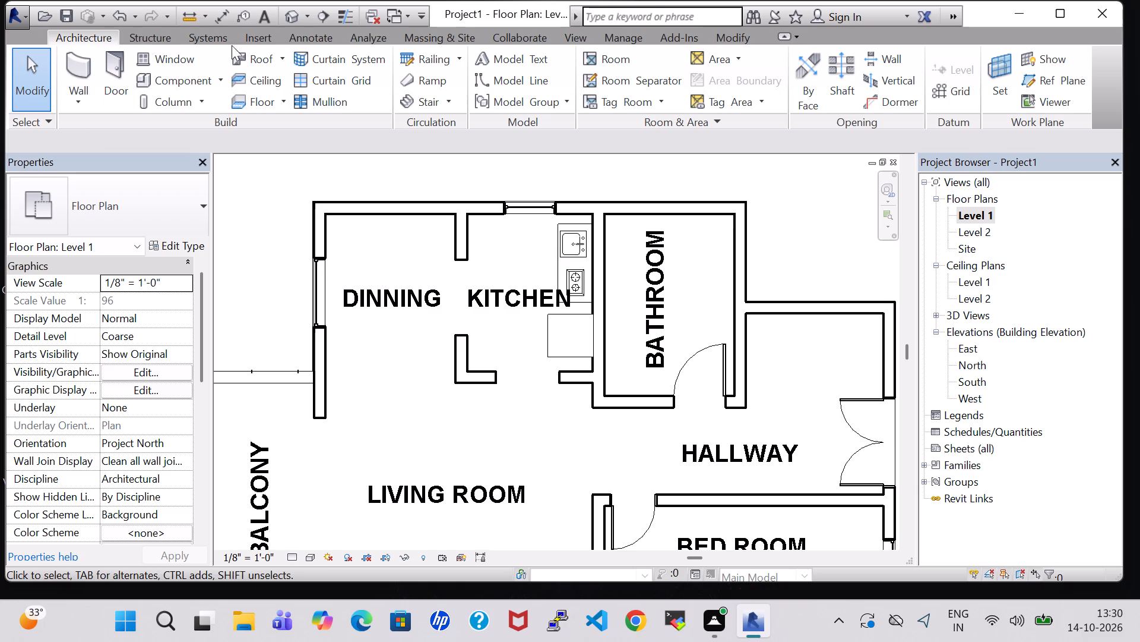
pyautogui.click(66, 57)
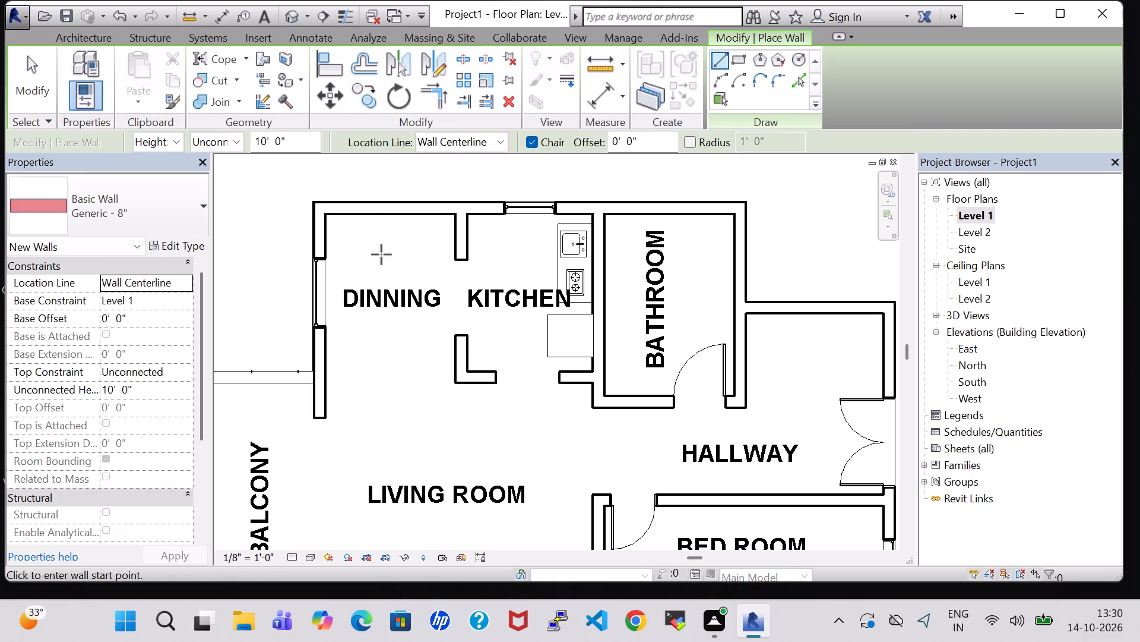
pyautogui.click(562, 381)
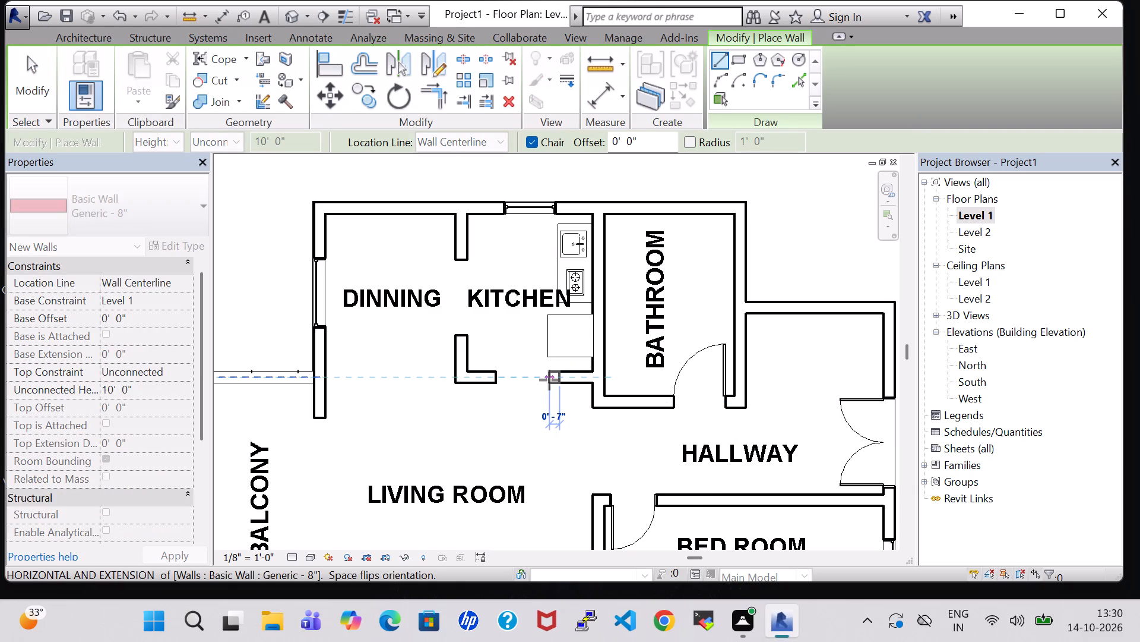
pyautogui.click(548, 380)
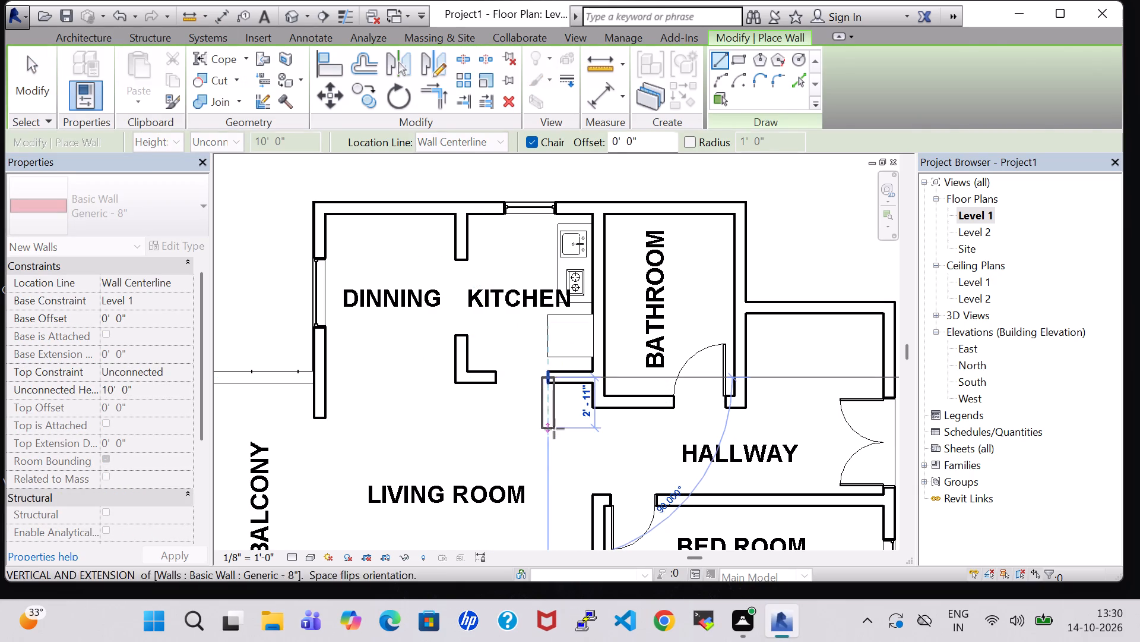
pyautogui.press('Escape')
pyautogui.press('Escape')
# Split the wall stub on the west side of the kitchen's south opening and delete its 1'-1" east end piece.
pyautogui.click(720, 40)
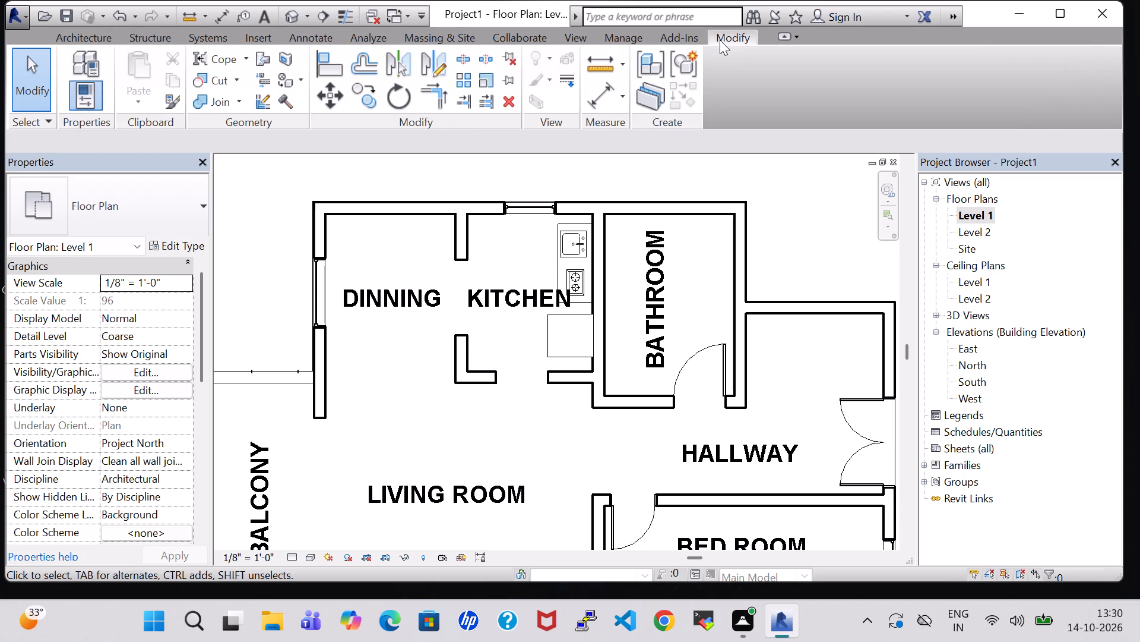
pyautogui.click(474, 56)
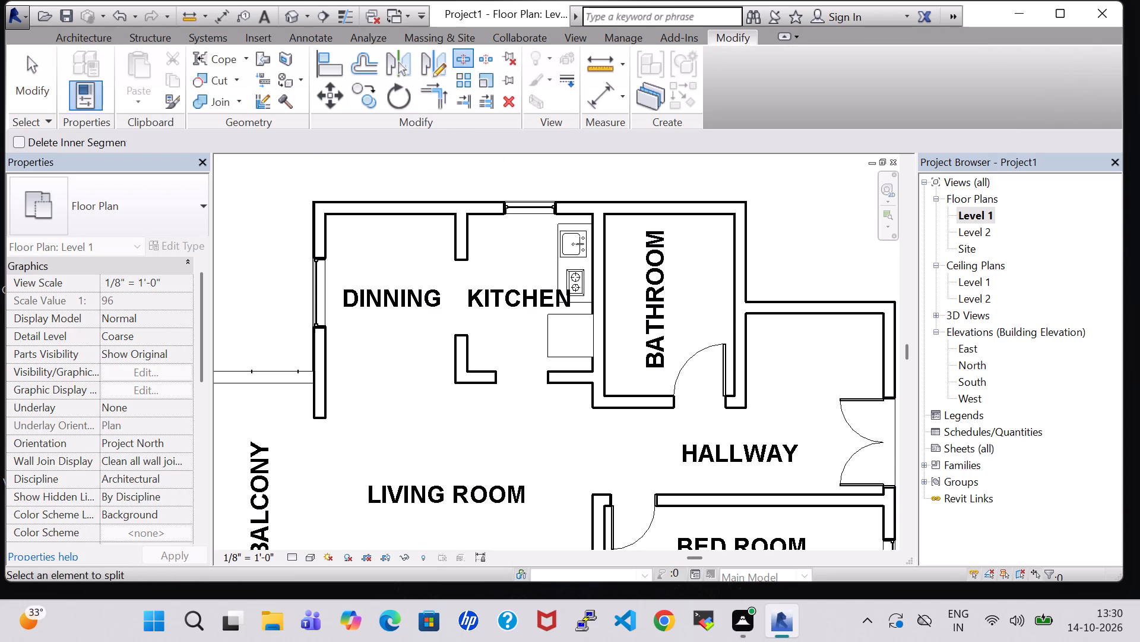
pyautogui.click(477, 378)
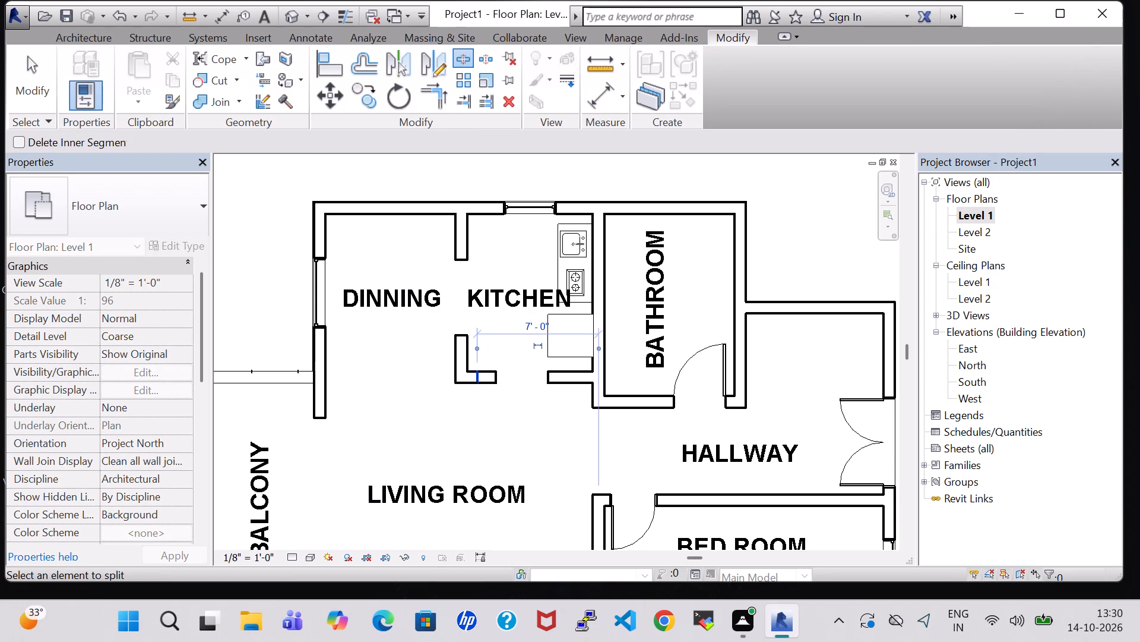
pyautogui.press('Escape')
pyautogui.press('Escape')
pyautogui.click(492, 376)
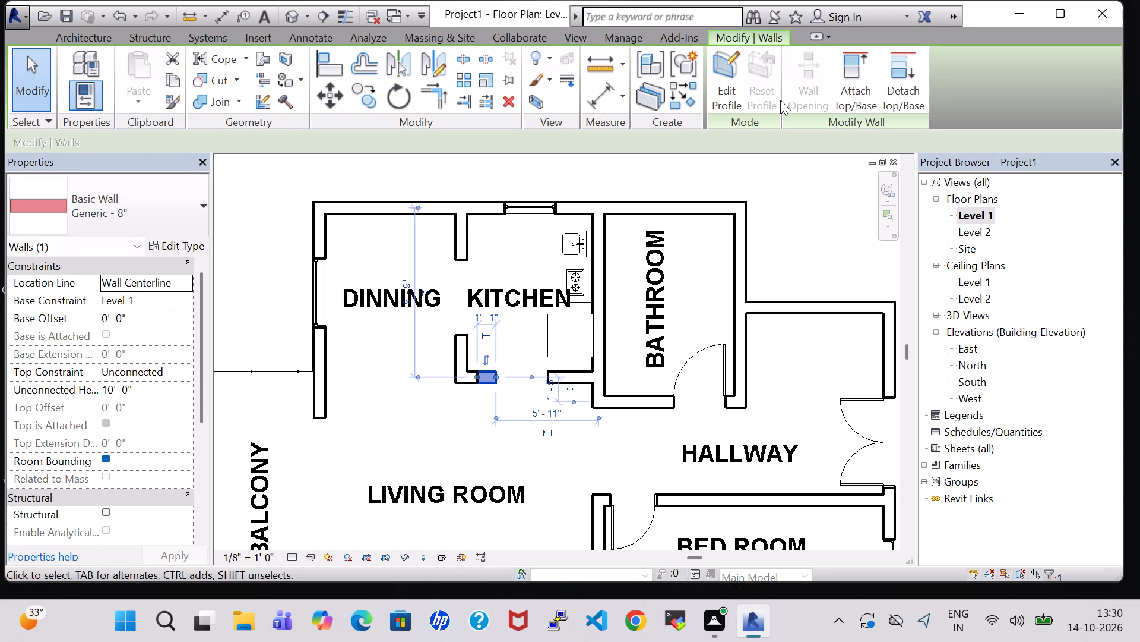
pyautogui.press('Delete')
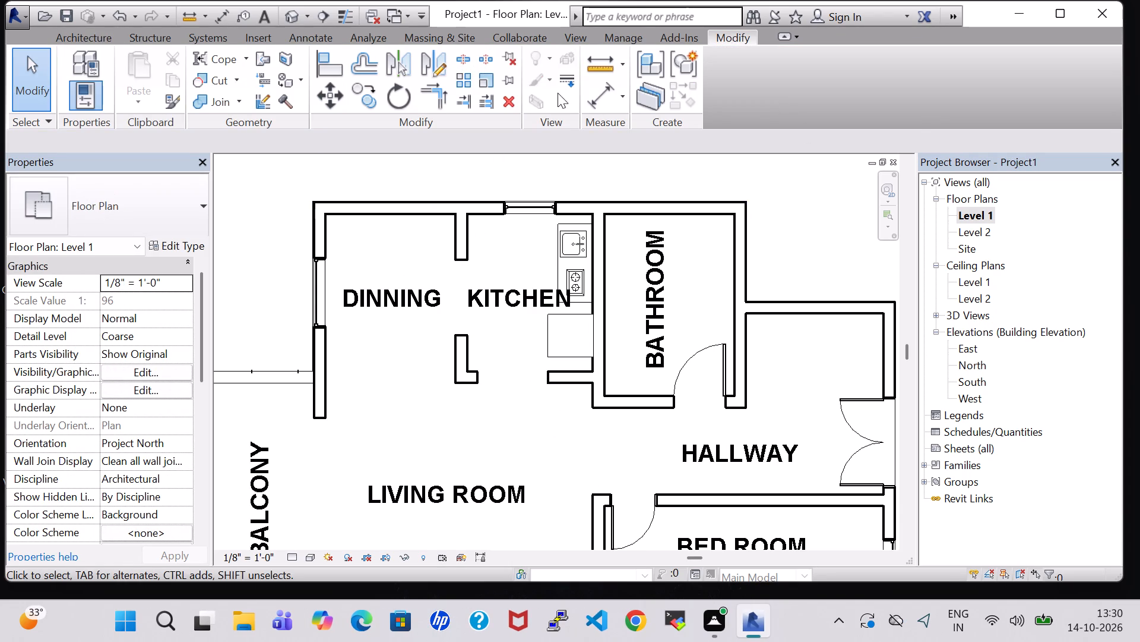
# Inspect the widened kitchen opening and the appliances in 3D from the balcony side and from above.
pyautogui.click(289, 20)
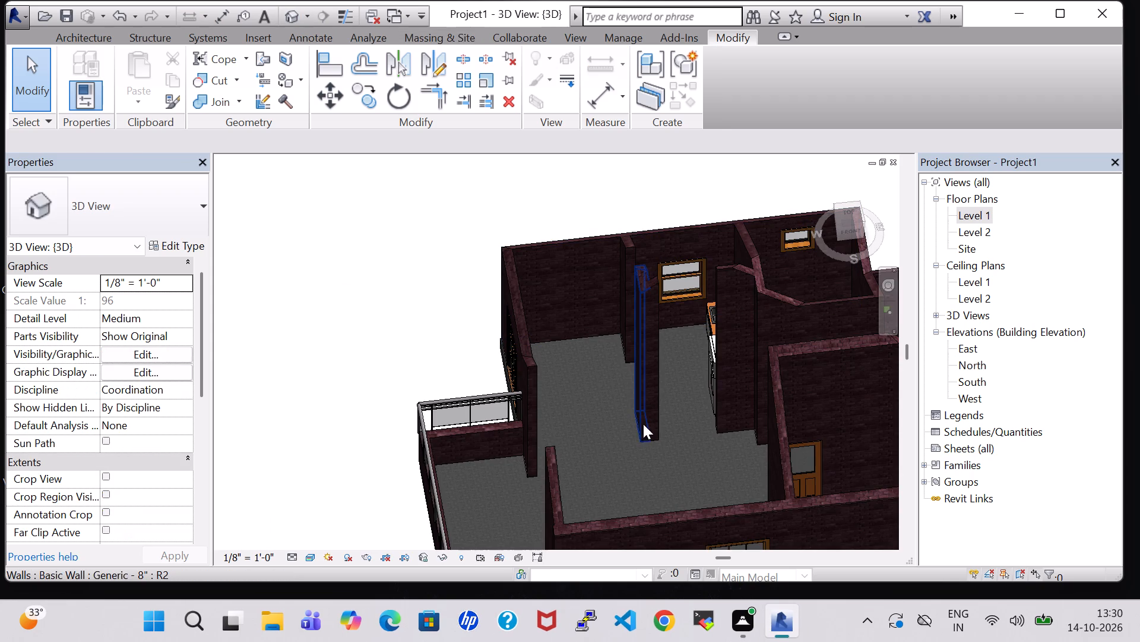
pyautogui.keyDown('shift'); pyautogui.moveTo(641, 433); pyautogui.dragTo(732, 369, button='middle'); pyautogui.keyUp('shift')
pyautogui.keyDown('shift'); pyautogui.scroll(-1, 721, 348); pyautogui.keyUp('shift')
pyautogui.keyDown('shift'); pyautogui.moveTo(705, 338); pyautogui.dragTo(711, 339, button='middle'); pyautogui.keyUp('shift')
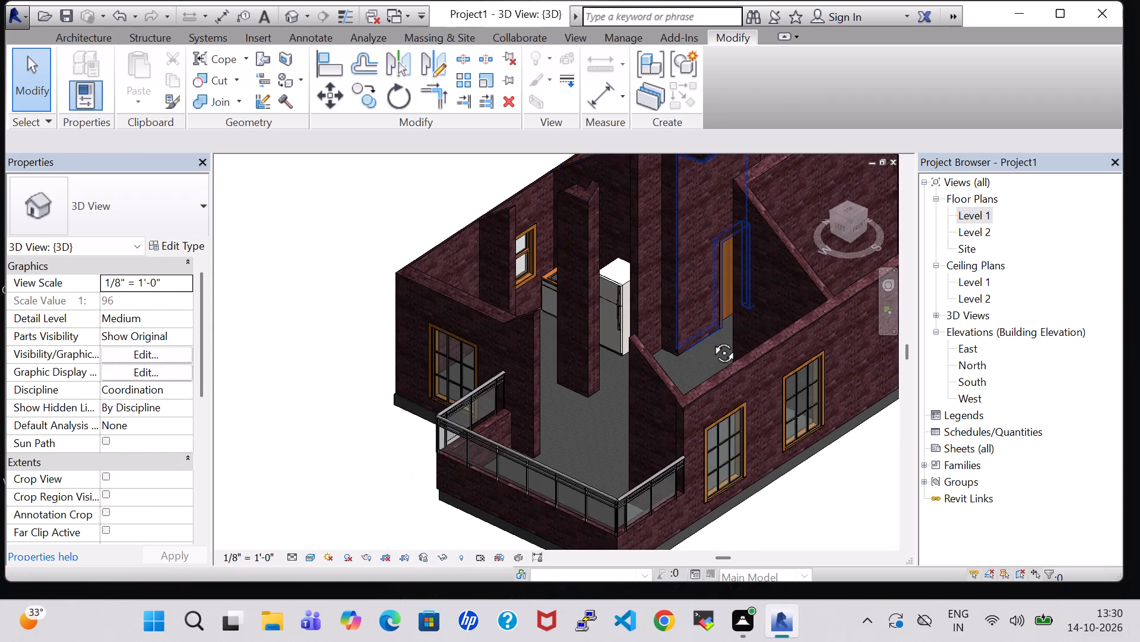
pyautogui.keyDown('shift'); pyautogui.moveTo(711, 339); pyautogui.dragTo(773, 361, button='middle'); pyautogui.keyUp('shift')
pyautogui.keyDown('shift'); pyautogui.moveTo(557, 310); pyautogui.dragTo(564, 380, button='middle'); pyautogui.keyUp('shift')
pyautogui.keyDown('shift'); pyautogui.moveTo(553, 246); pyautogui.dragTo(574, 295, button='middle'); pyautogui.keyUp('shift')
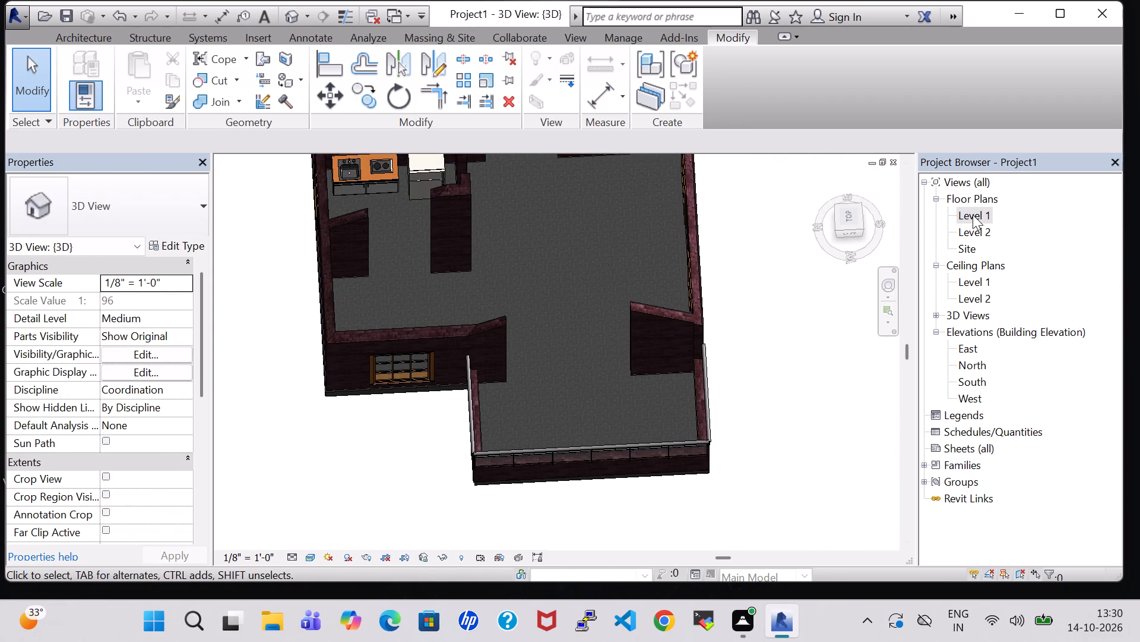
# For the Level 1 plan, load the Oven Double-Built-in component family from the US Imperial library's Specialty Equipment Domestic folder.
pyautogui.doubleClick(973, 215)
pyautogui.scroll(-1, 726, 235)
pyautogui.moveTo(789, 232); pyautogui.dragTo(765, 224, button='middle')
pyautogui.click(98, 43)
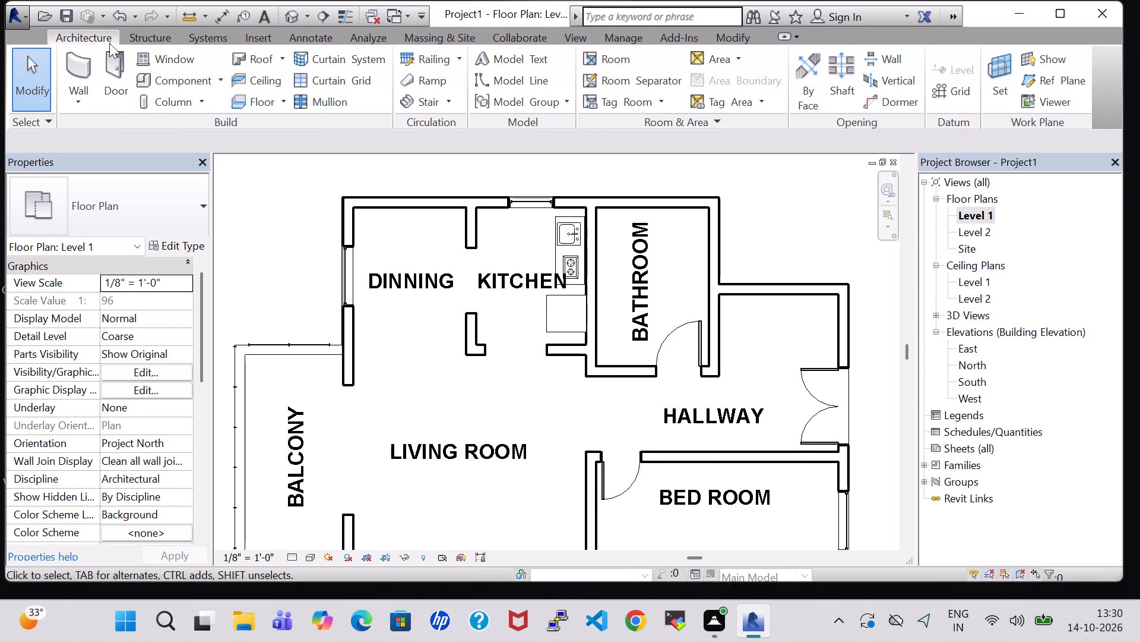
pyautogui.click(167, 78)
pyautogui.click(717, 78)
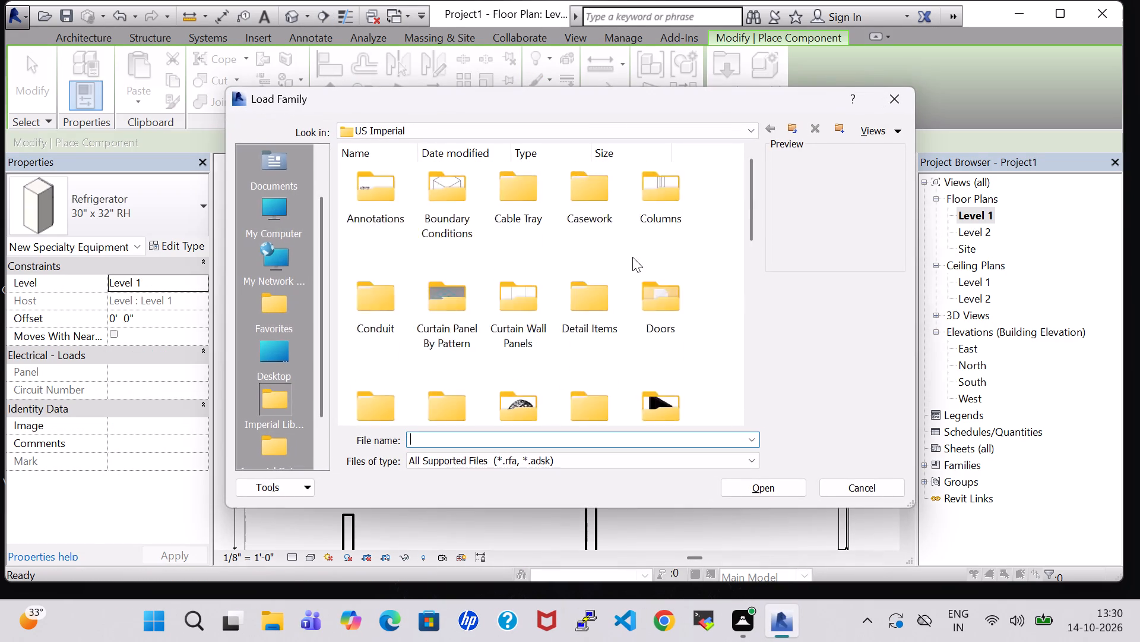
pyautogui.scroll(-4, 629, 257)
pyautogui.doubleClick(449, 183)
pyautogui.doubleClick(444, 196)
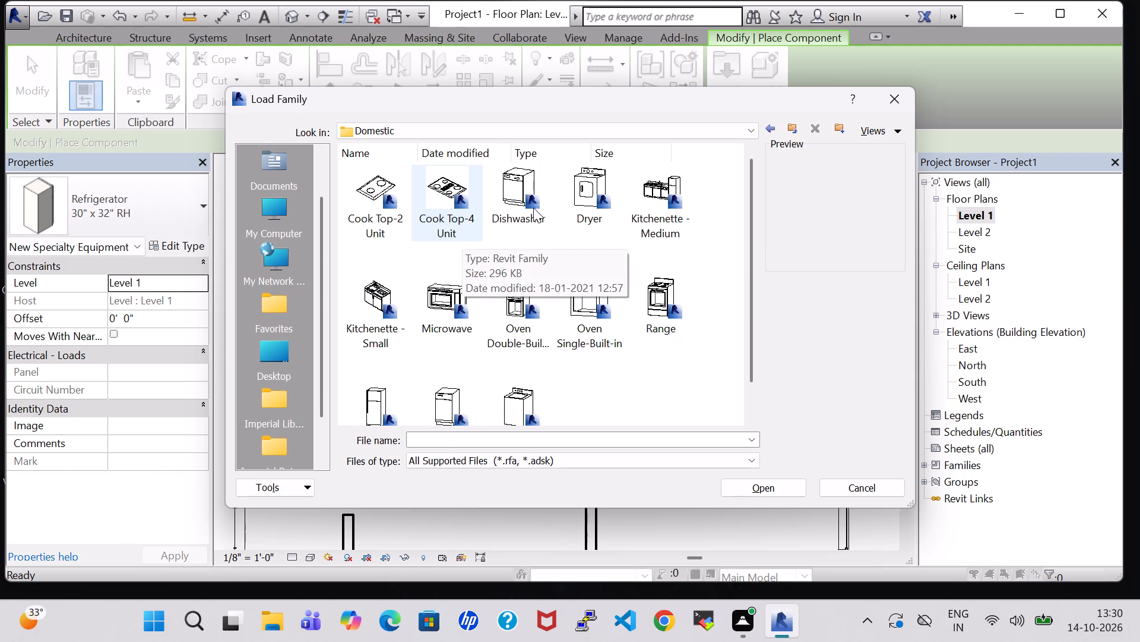
pyautogui.click(496, 303)
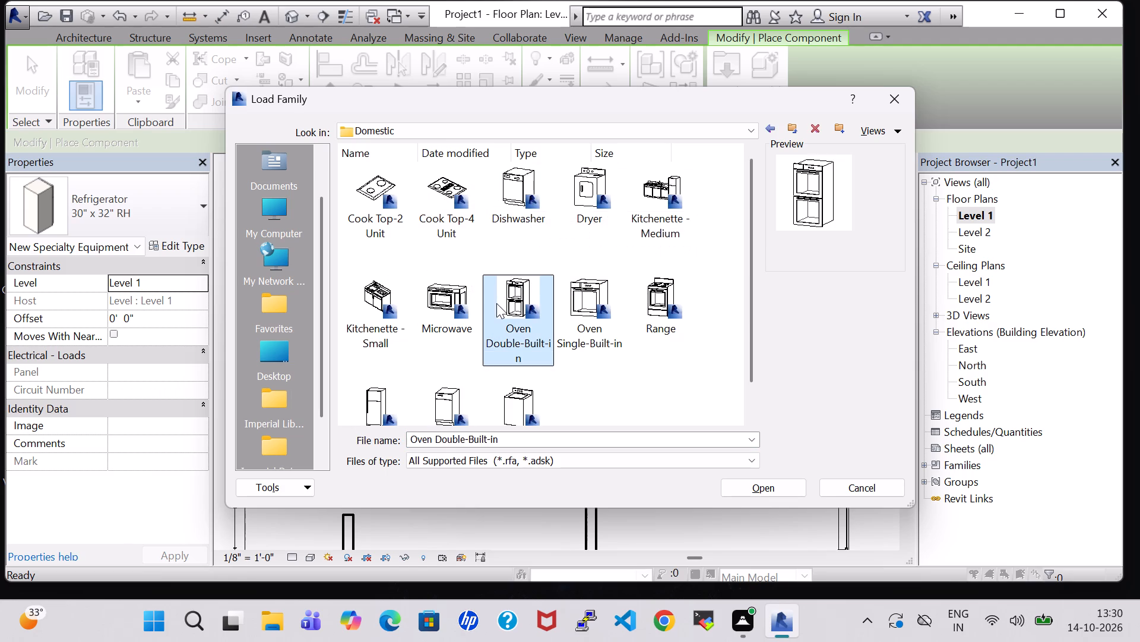
pyautogui.click(771, 485)
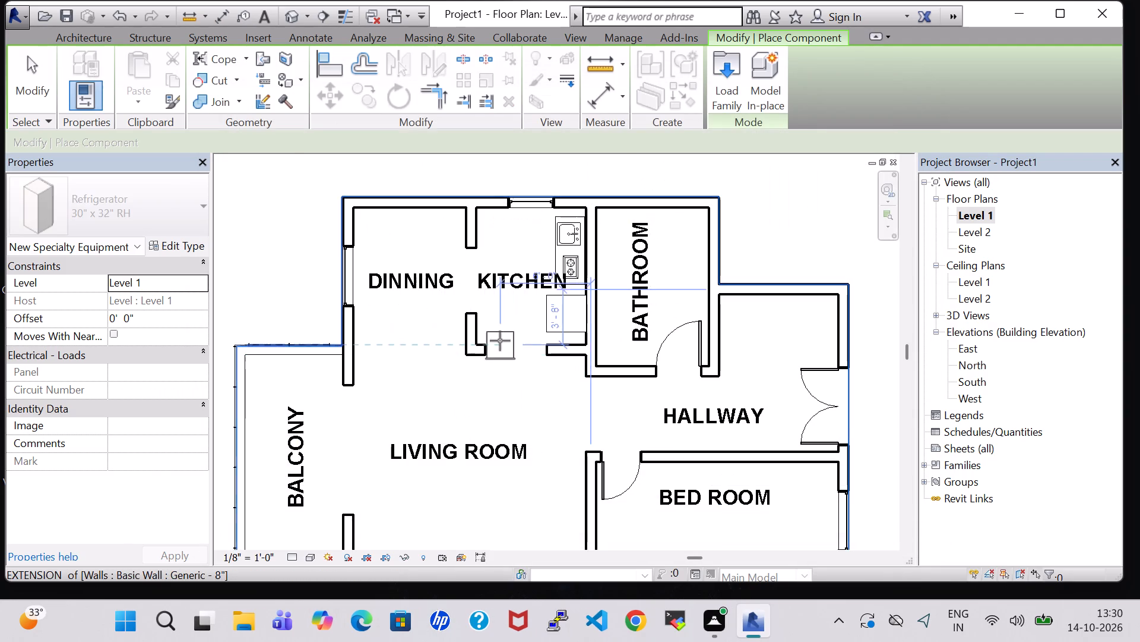
# Place the 21 1/2" x 39 1/4" x 21" double built-in oven in the kitchen's northwest corner, beside the dining partition.
pyautogui.scroll(5, 500, 341)
pyautogui.moveTo(504, 259); pyautogui.dragTo(518, 397, button='middle')
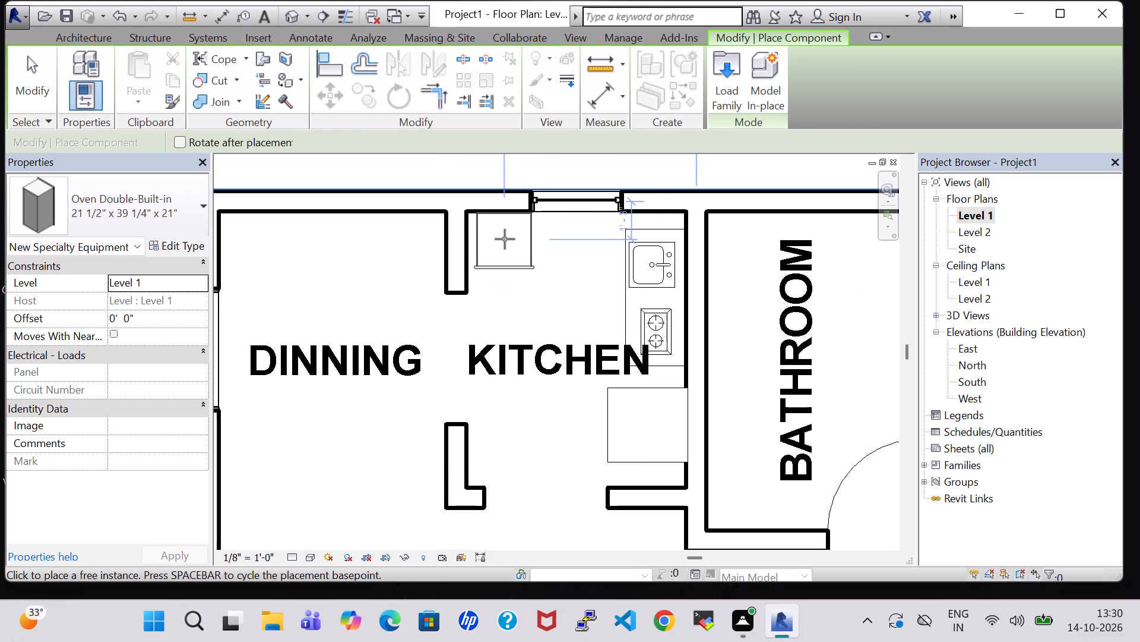
pyautogui.click(505, 239)
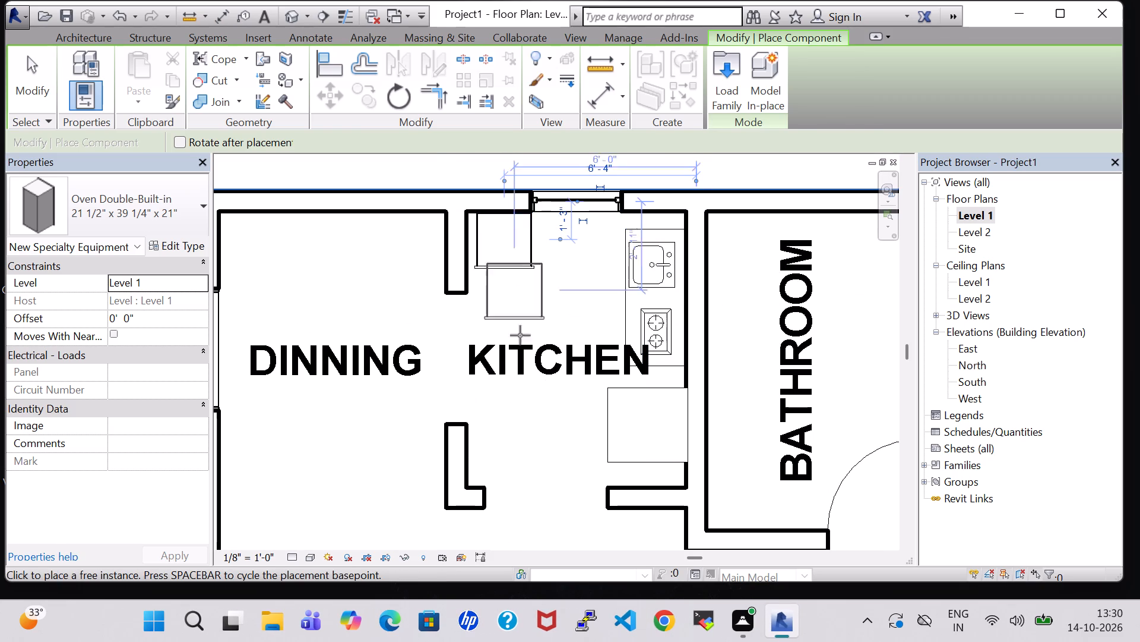
pyautogui.press('Escape')
pyautogui.press('Escape')
# Extend the southern part of the dining–kitchen partition about 0'-9" north with a Generic - 8" wall.
pyautogui.scroll(-1, 257, 71)
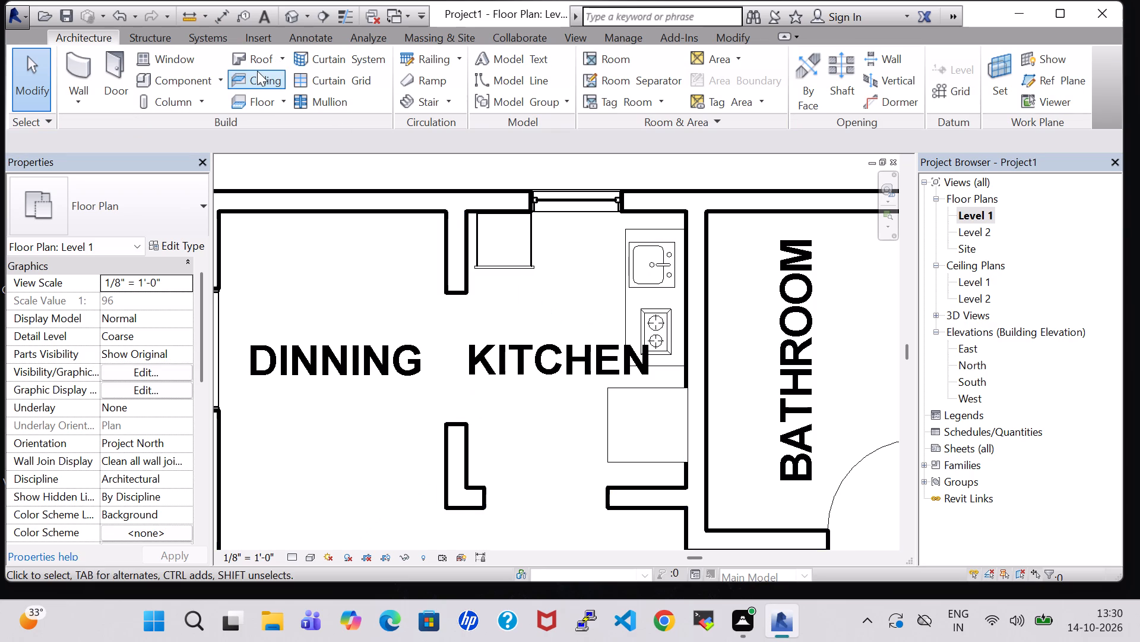
pyautogui.click(79, 62)
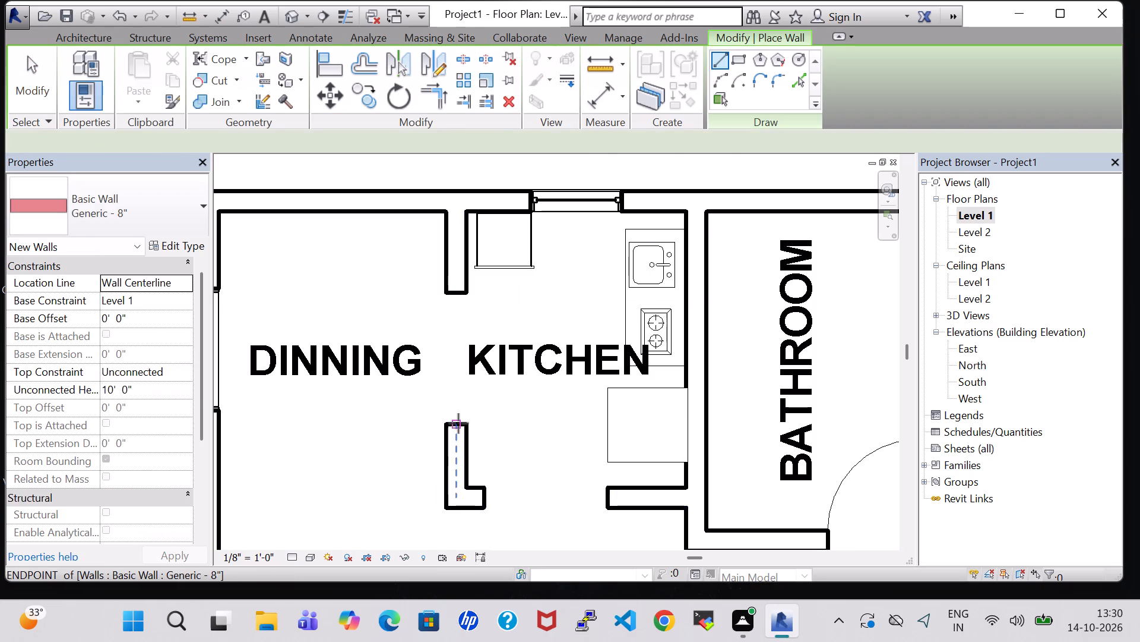
pyautogui.click(457, 424)
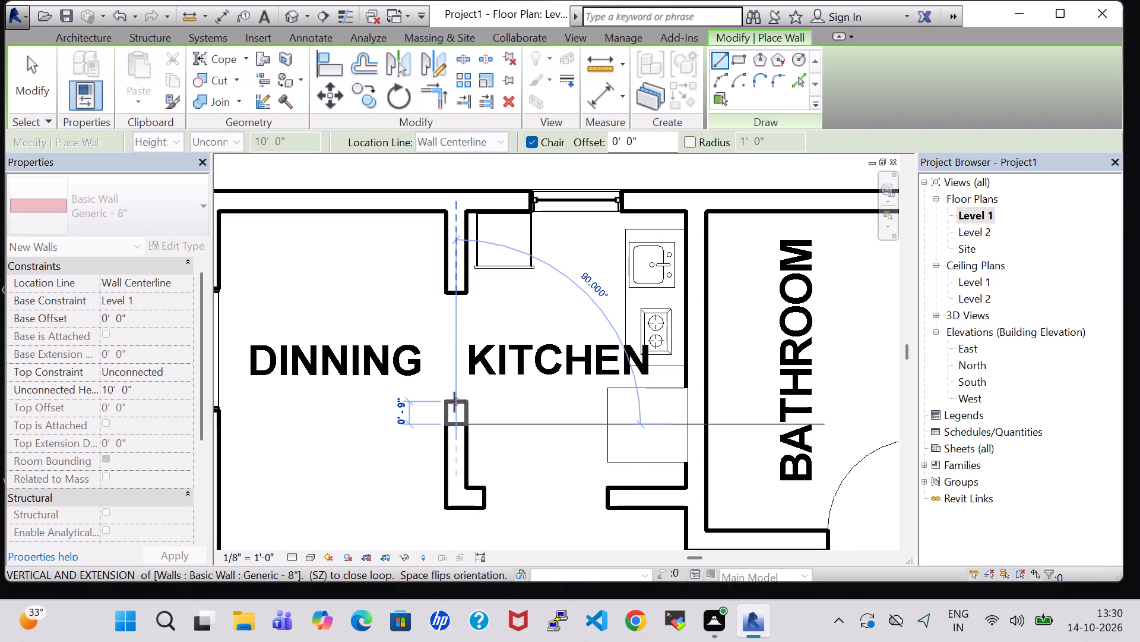
pyautogui.click(454, 402)
pyautogui.press('Escape')
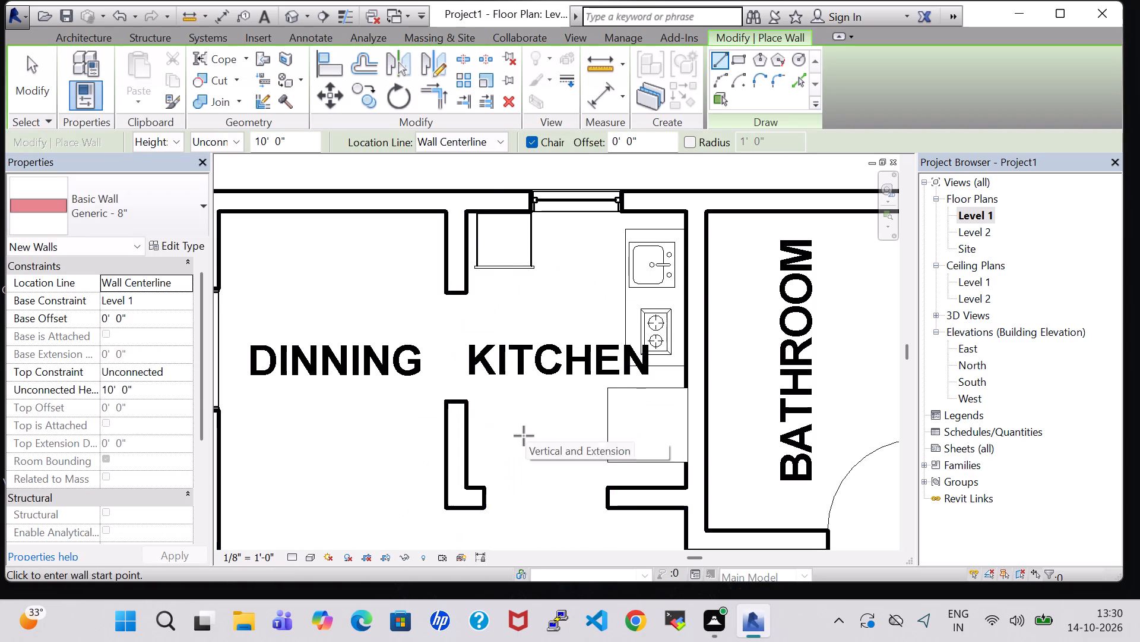
# Extend the wall stub on the west side of the kitchen's south opening eastward with a Generic - 8" wall.
pyautogui.click(508, 495)
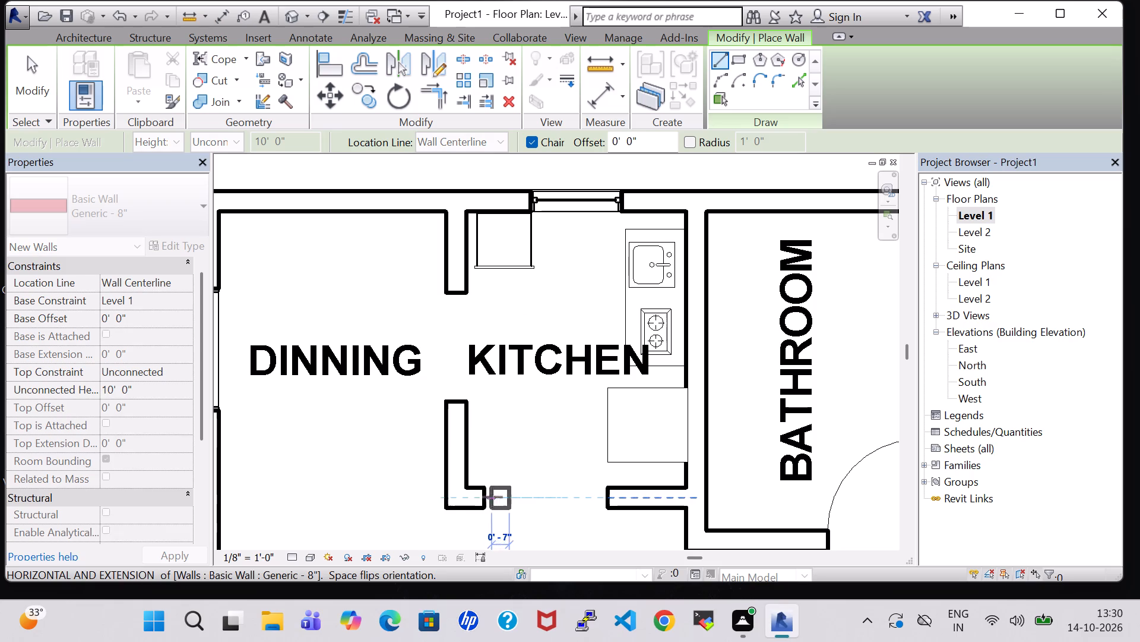
pyautogui.click(477, 497)
pyautogui.press('Escape')
pyautogui.press('Escape')
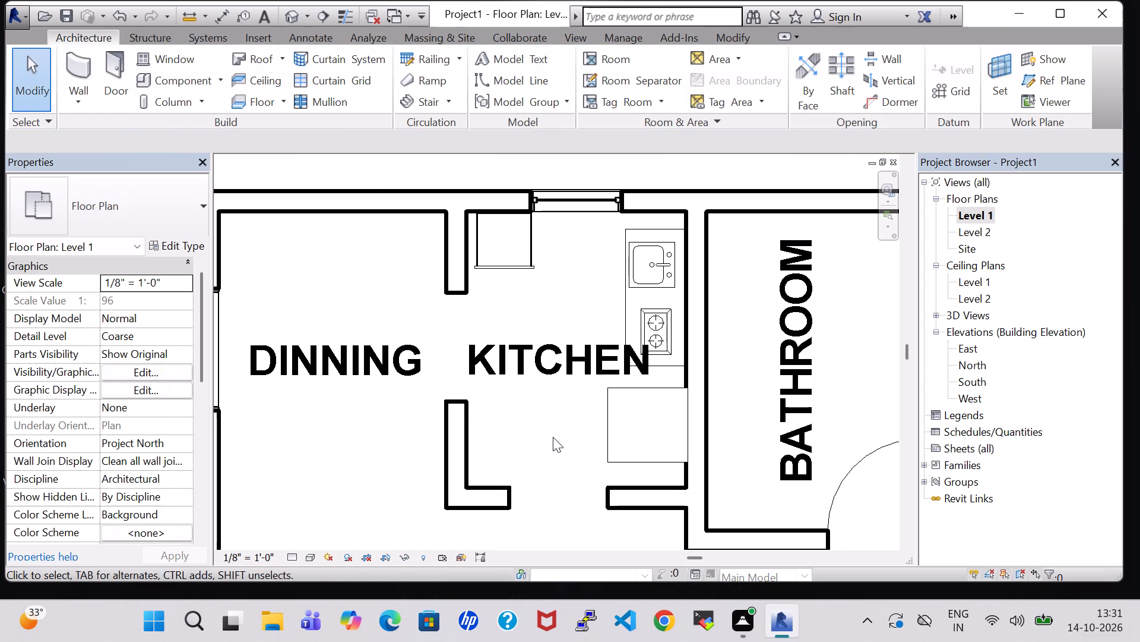
# In the 3D view, shift the kitchen's 36" x 48" north-wall window east to 4'-5 1/2" from the dining partition.
pyautogui.click(182, 81)
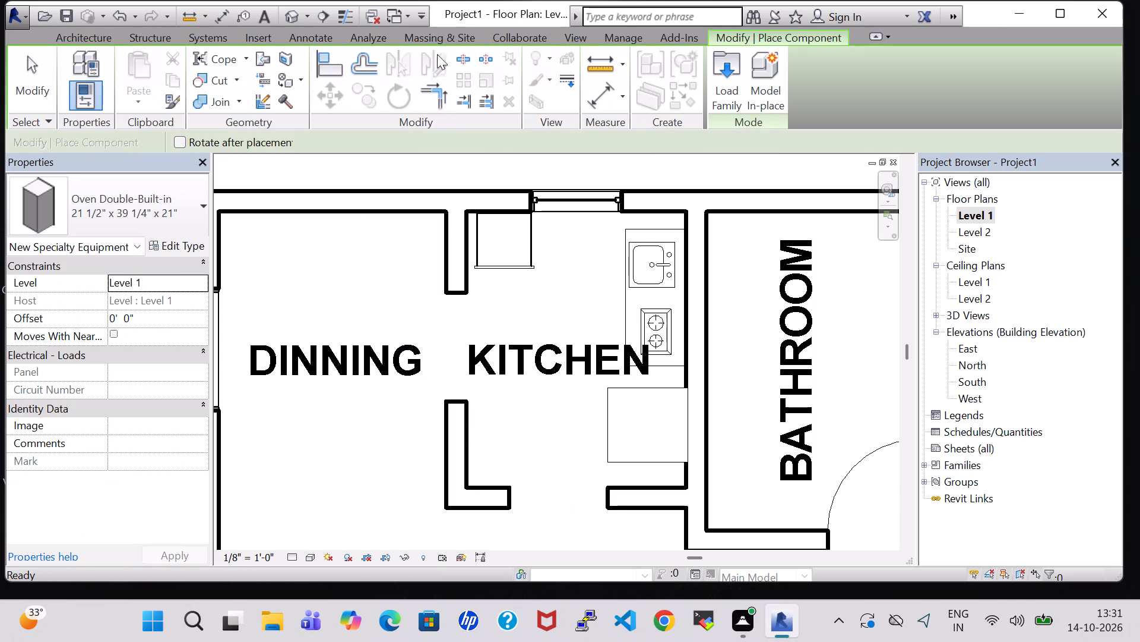
pyautogui.click(296, 12)
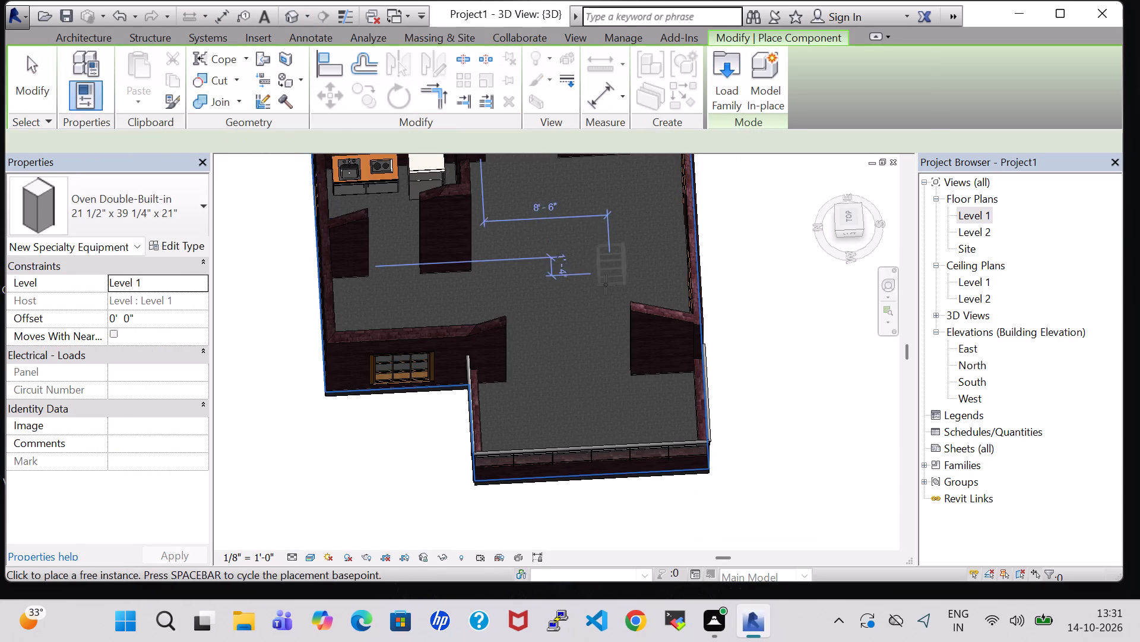
pyautogui.press('Escape')
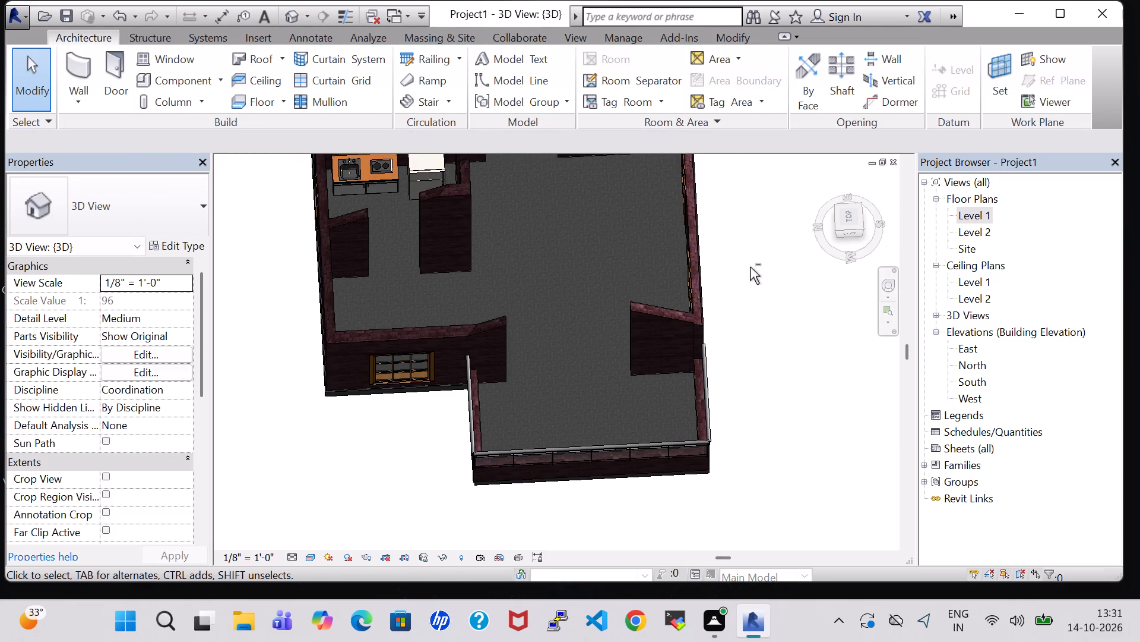
pyautogui.keyDown('shift'); pyautogui.moveTo(750, 267); pyautogui.dragTo(533, 256, button='middle'); pyautogui.keyUp('shift')
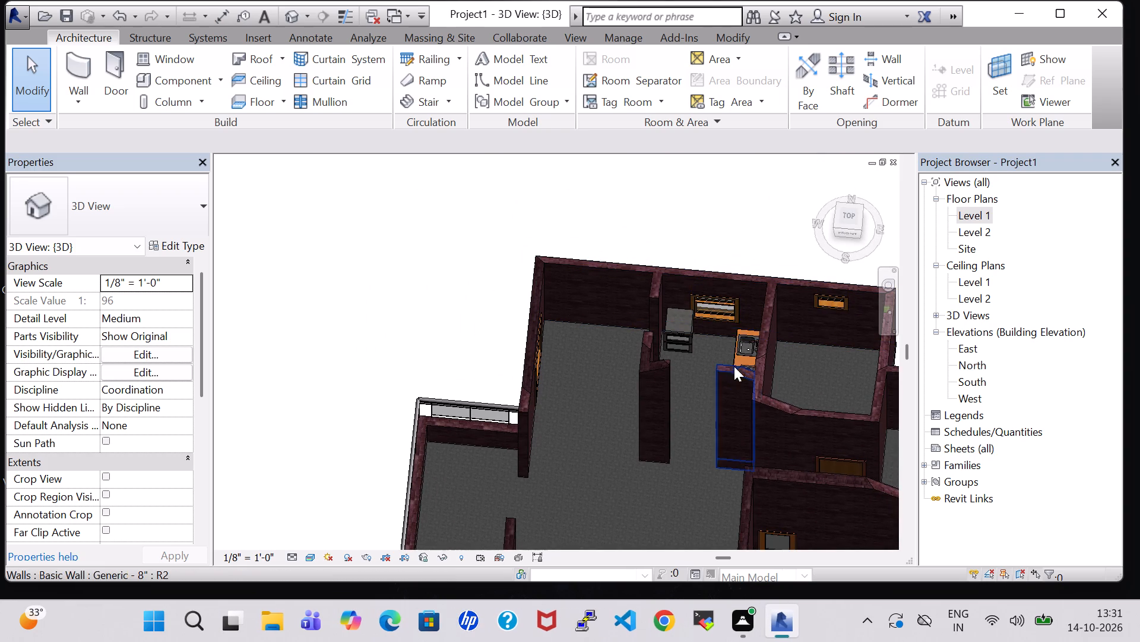
pyautogui.click(729, 316)
pyautogui.press('Right')
pyautogui.press('Right')
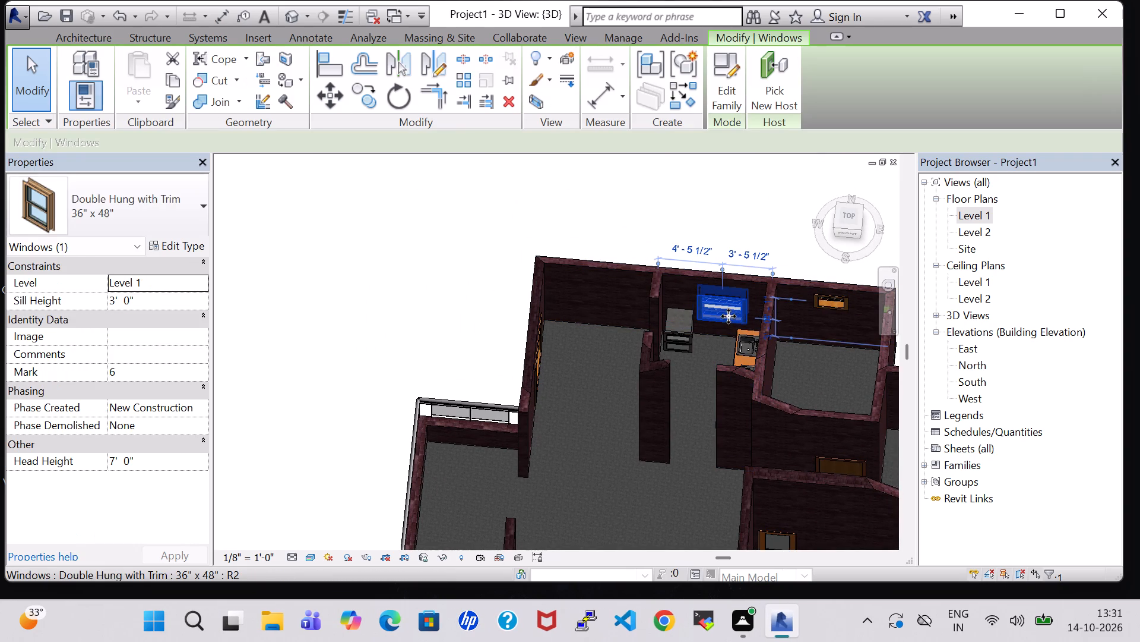
pyautogui.click(583, 182)
# Load the Trash Compactor component family from the US Imperial library's Specialty Equipment Domestic folder.
pyautogui.middleClick(680, 222)
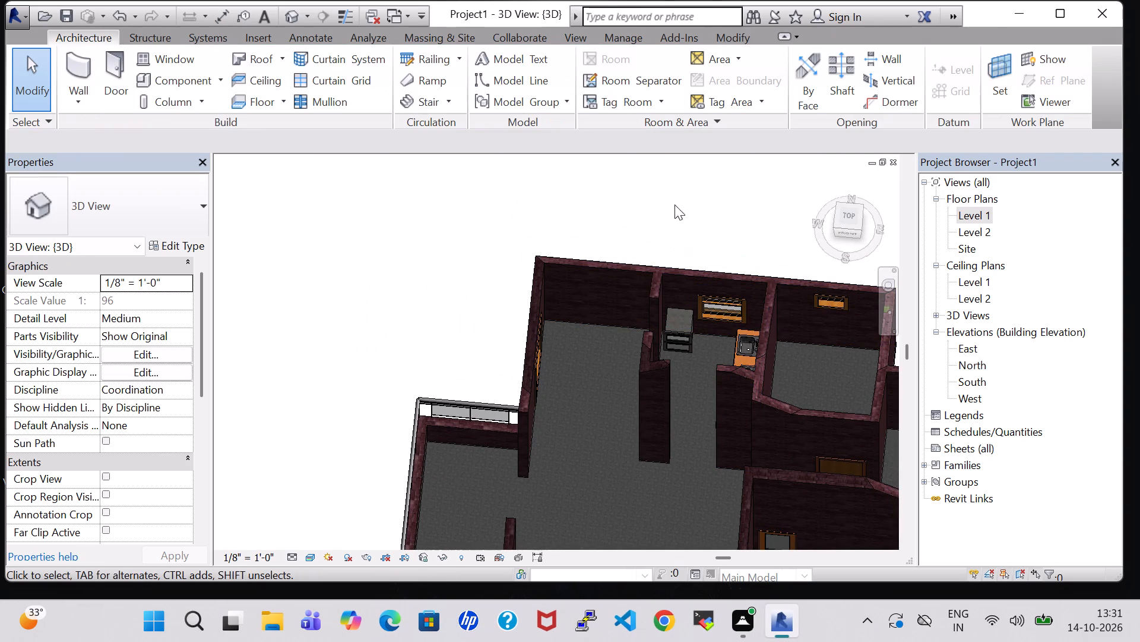
pyautogui.keyDown('shift'); pyautogui.moveTo(762, 242); pyautogui.dragTo(642, 273, button='middle'); pyautogui.keyUp('shift')
pyautogui.moveTo(653, 304); pyautogui.dragTo(544, 212, button='middle')
pyautogui.moveTo(625, 329); pyautogui.dragTo(575, 304, button='middle')
pyautogui.moveTo(592, 326); pyautogui.dragTo(652, 262, button='middle')
pyautogui.scroll(-1, 652, 257)
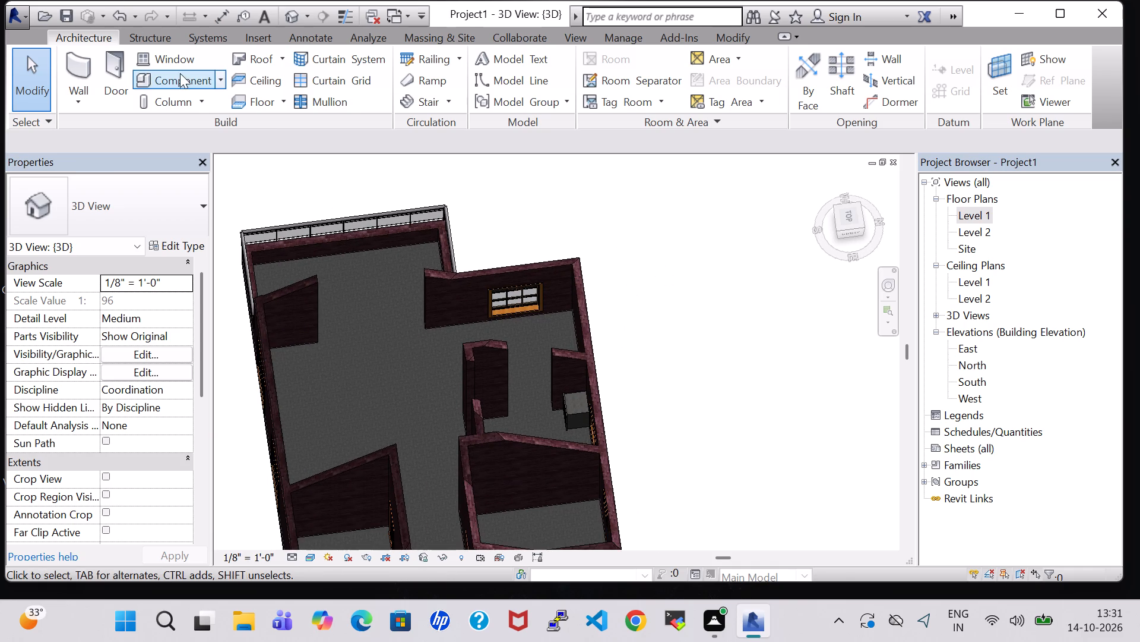
pyautogui.click(180, 80)
pyautogui.click(721, 86)
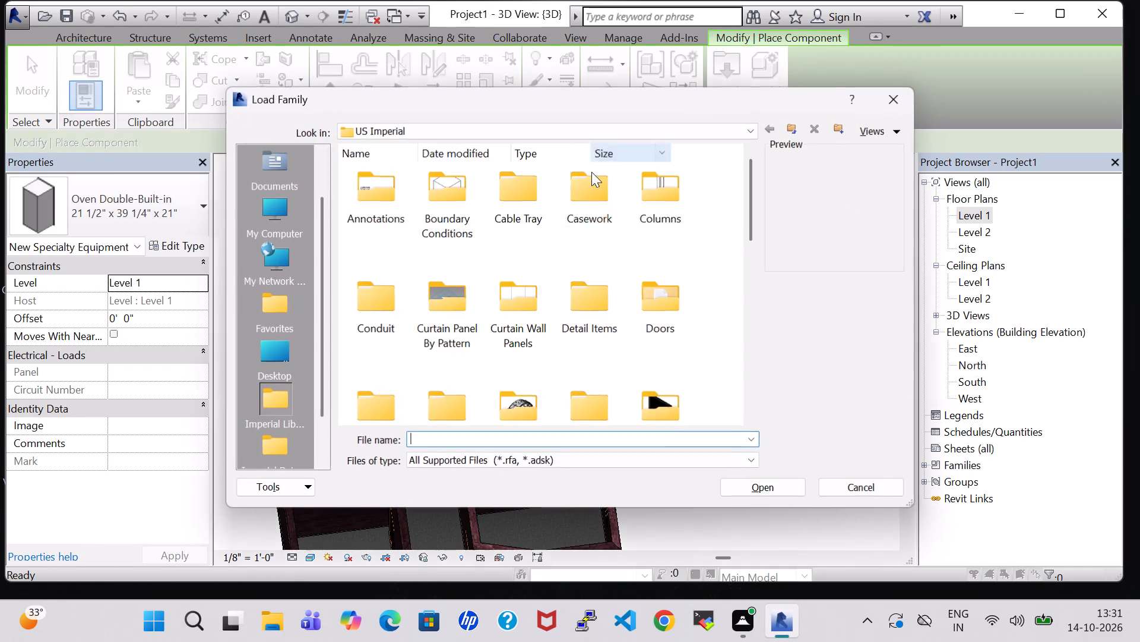
pyautogui.scroll(-2, 556, 206)
pyautogui.scroll(-1, 448, 269)
pyautogui.doubleClick(445, 278)
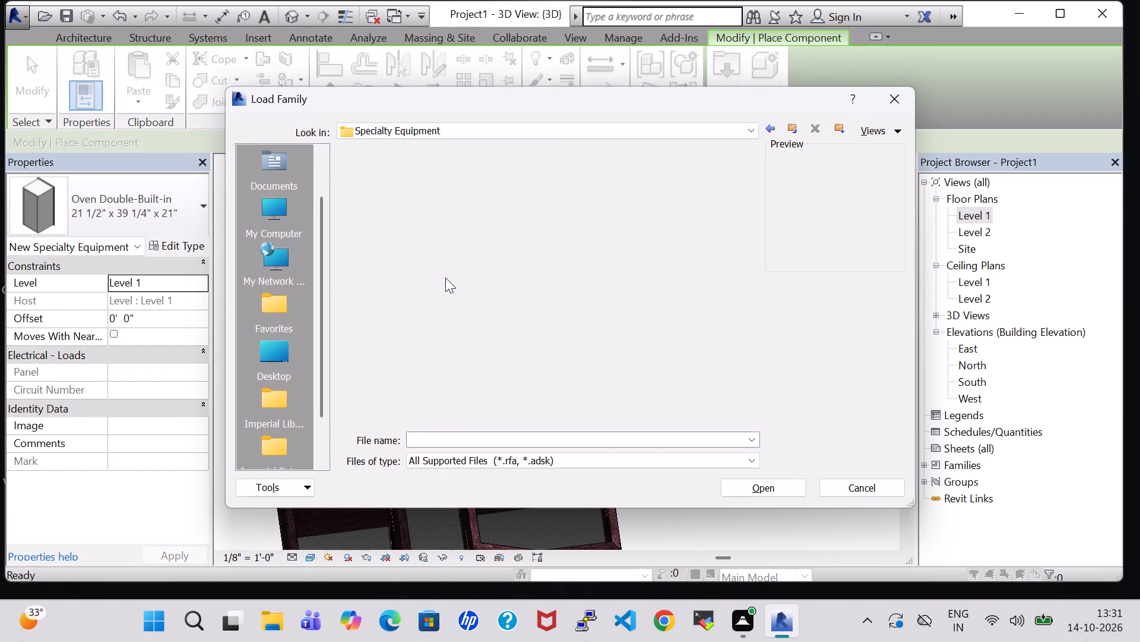
pyautogui.doubleClick(444, 224)
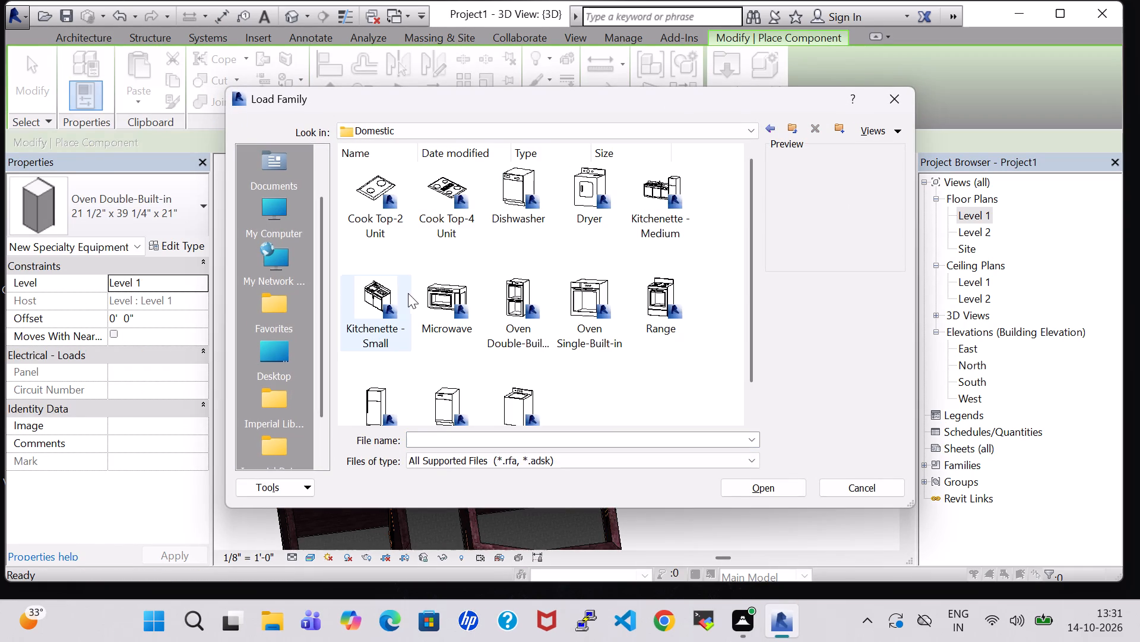
pyautogui.scroll(-1, 520, 224)
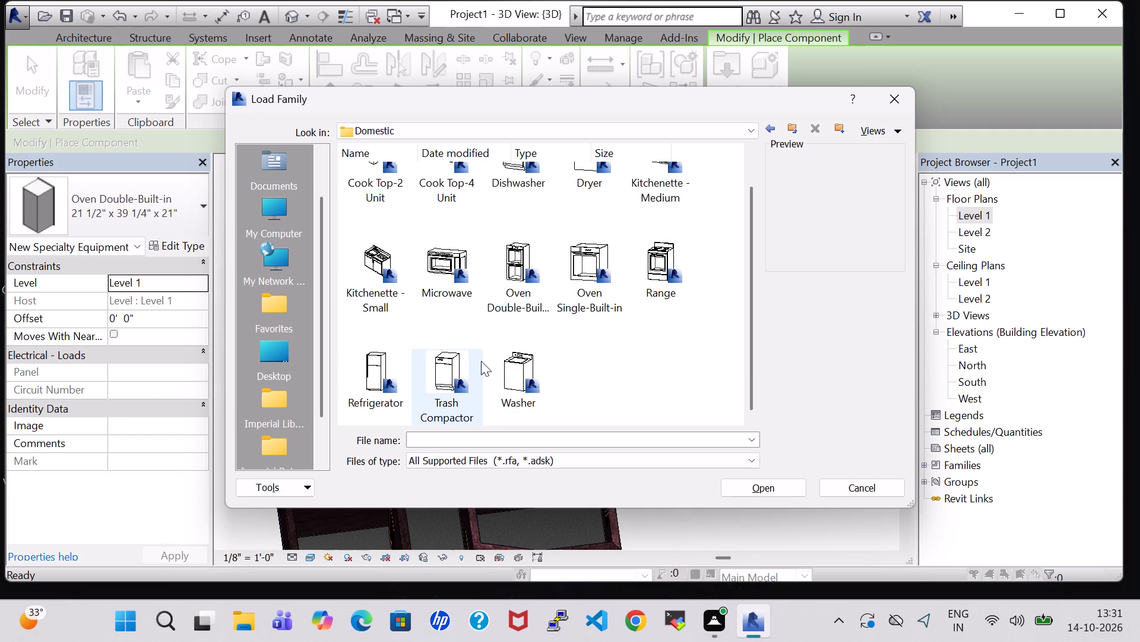
pyautogui.click(463, 363)
pyautogui.click(746, 484)
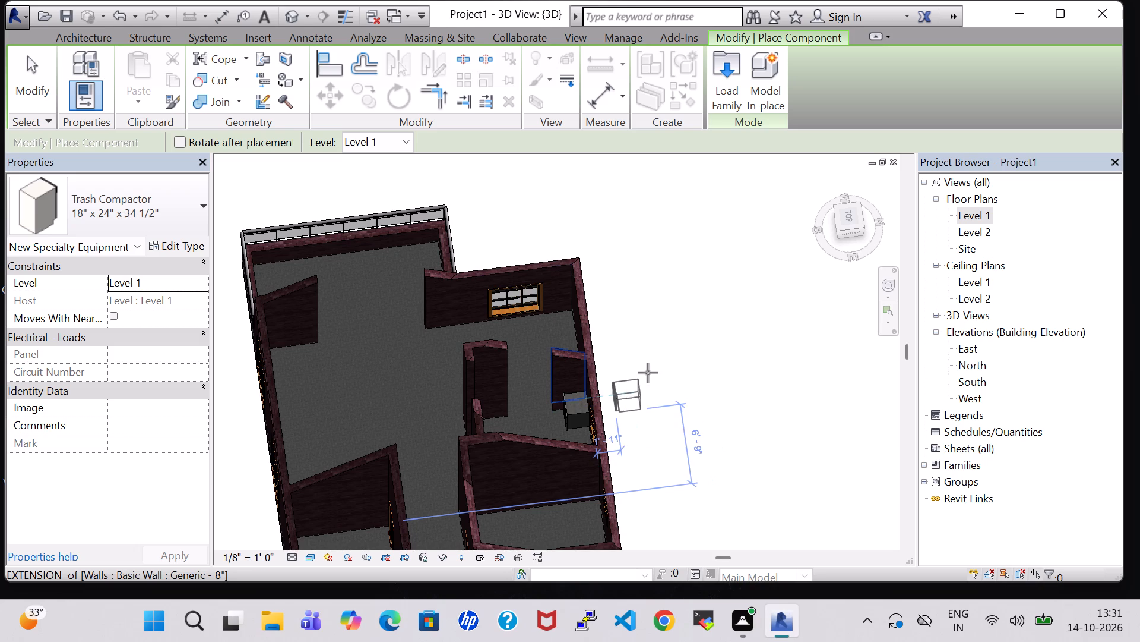
# In the Level 1 plan, place the 18" x 24" x 34 1/2" trash compactor in the kitchen's southwest corner, with its front facing north.
pyautogui.doubleClick(964, 221)
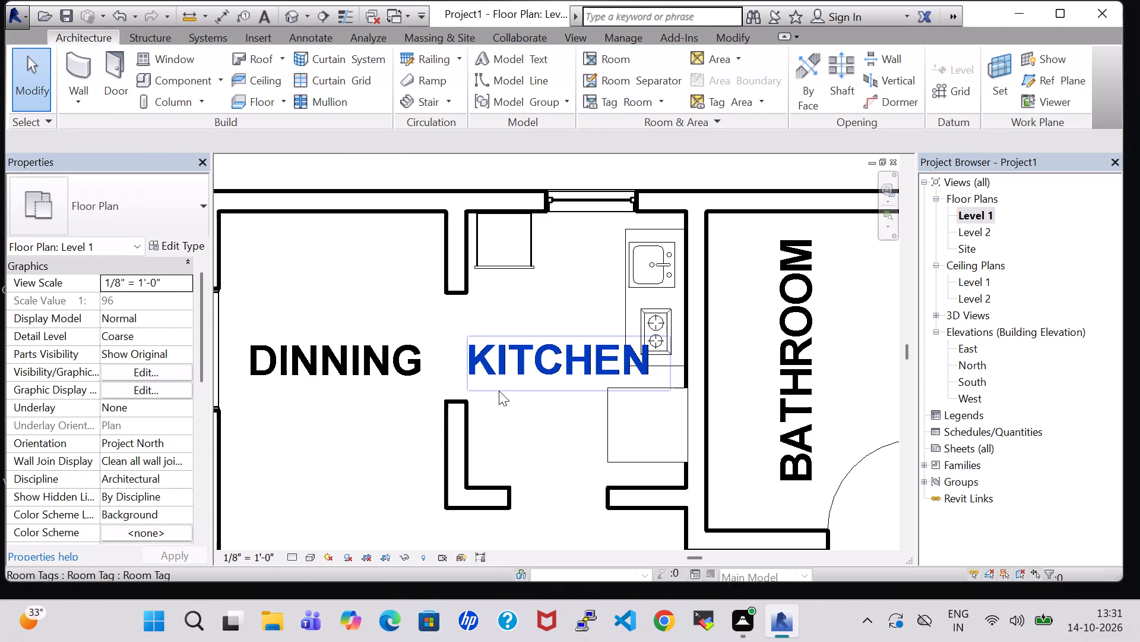
pyautogui.click(198, 80)
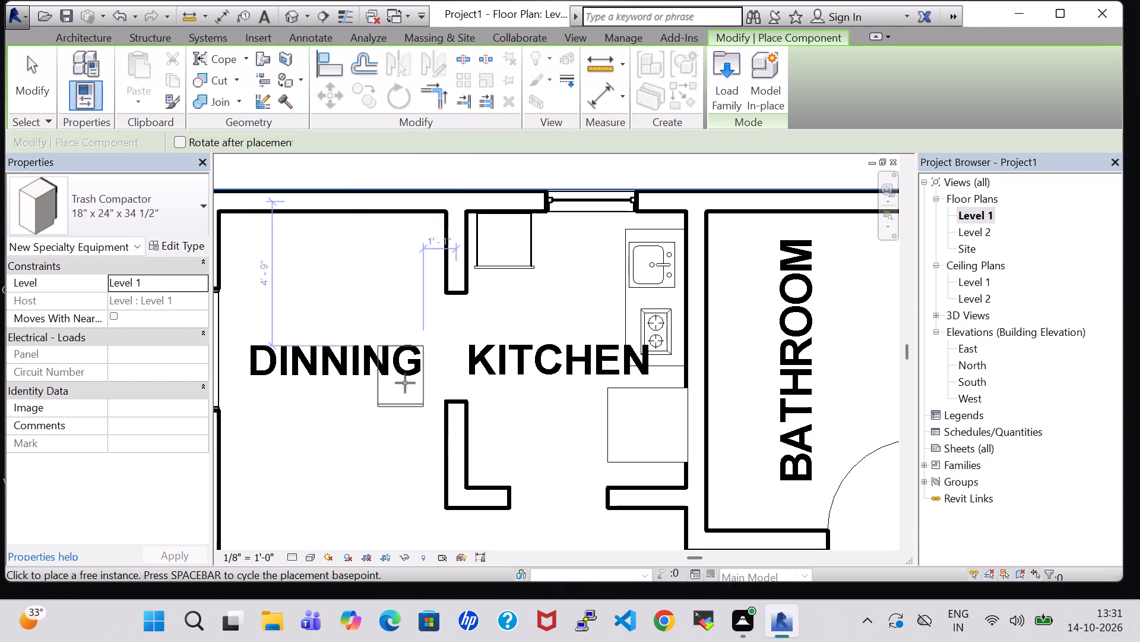
pyautogui.press('space')
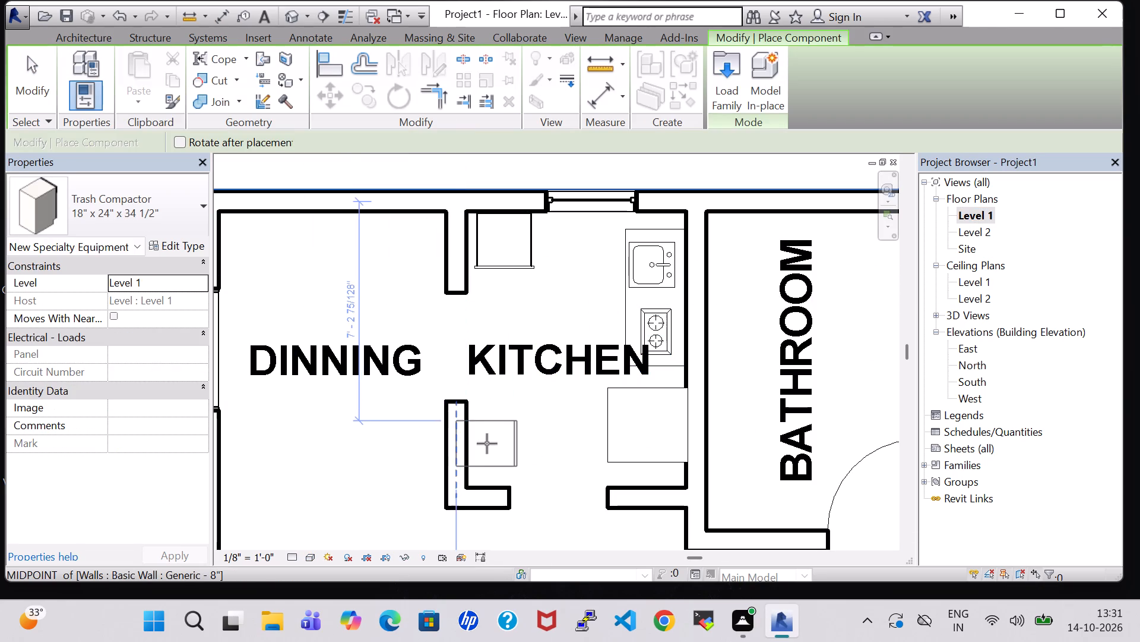
pyautogui.press('space')
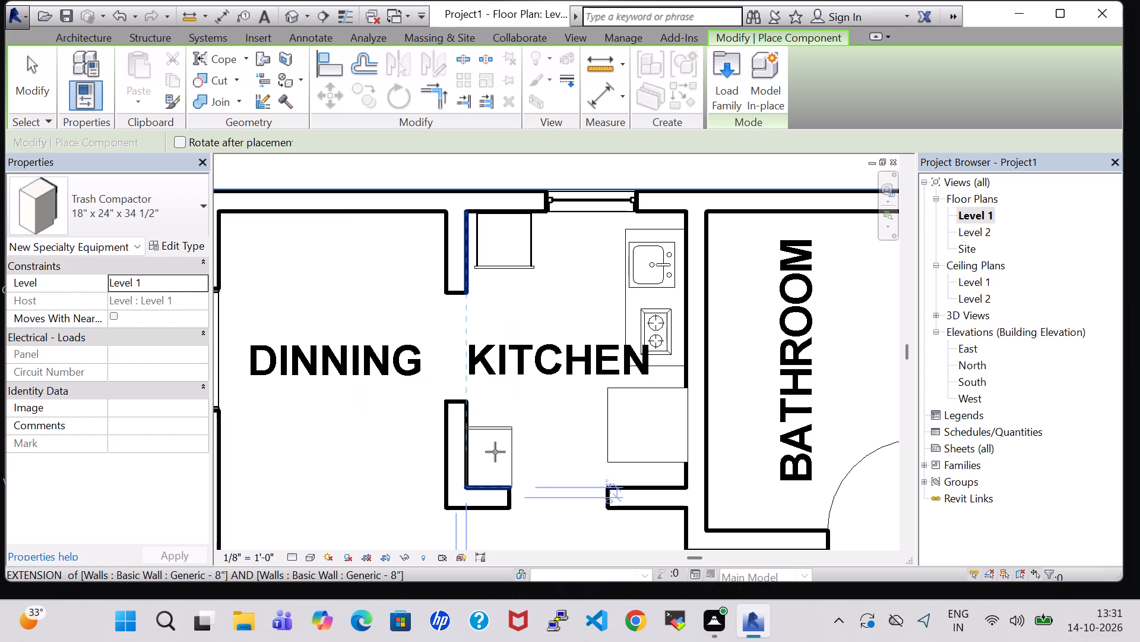
pyautogui.click(495, 449)
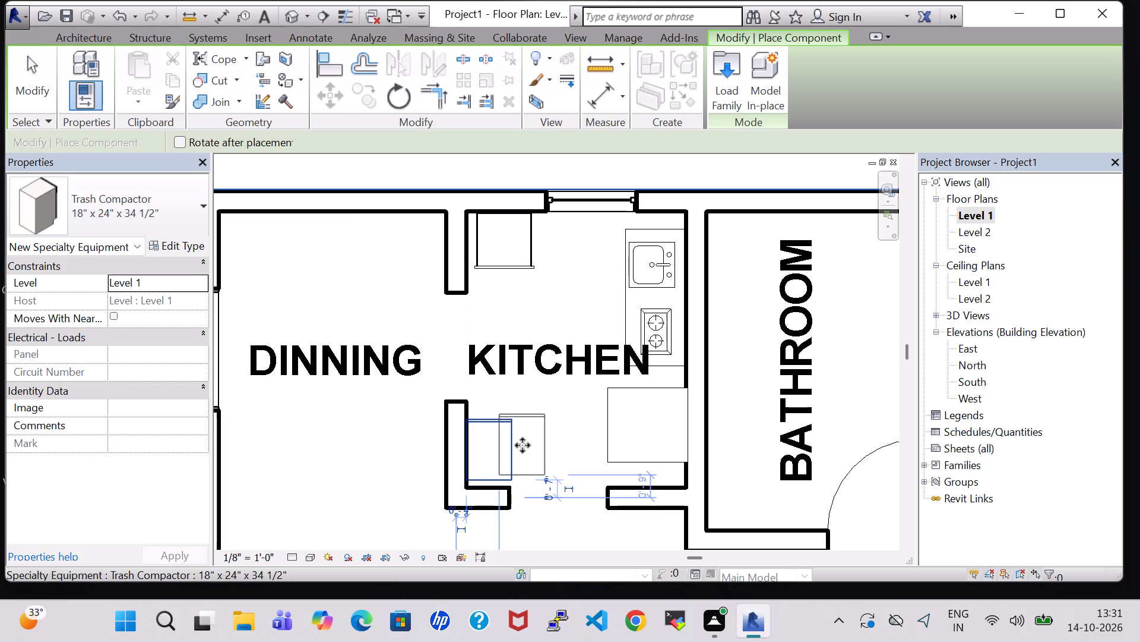
pyautogui.press('Escape')
pyautogui.press('Escape')
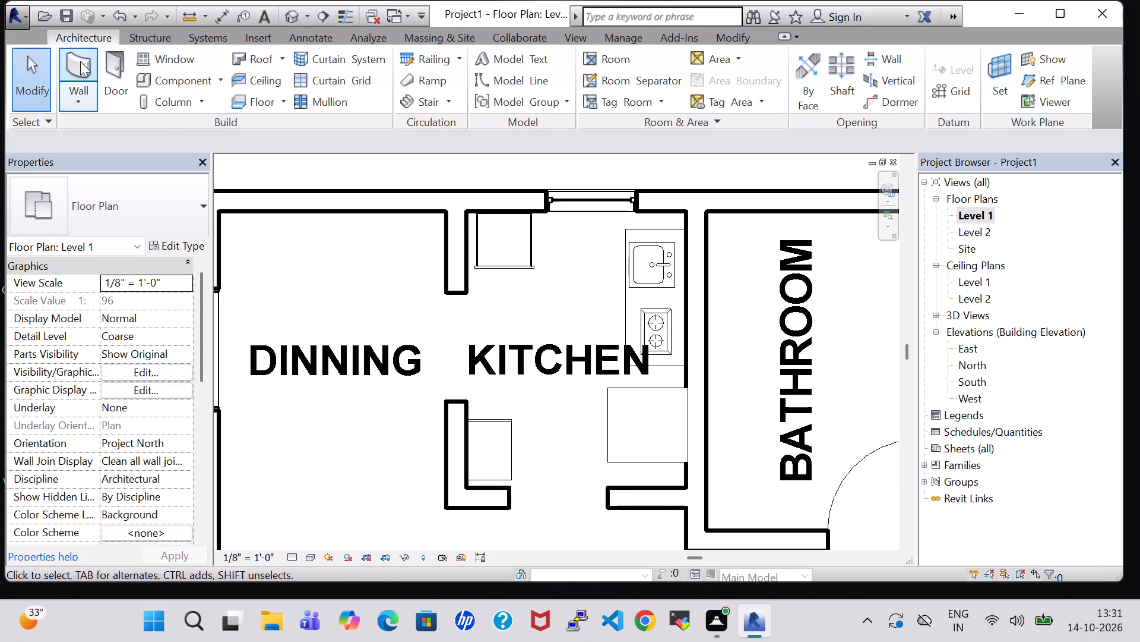
# Extend the wall stub beside the trash compactor slightly east with a Generic - 8" wall, about level with the compactor's east edge.
pyautogui.click(80, 61)
pyautogui.scroll(5, 482, 456)
pyautogui.click(533, 536)
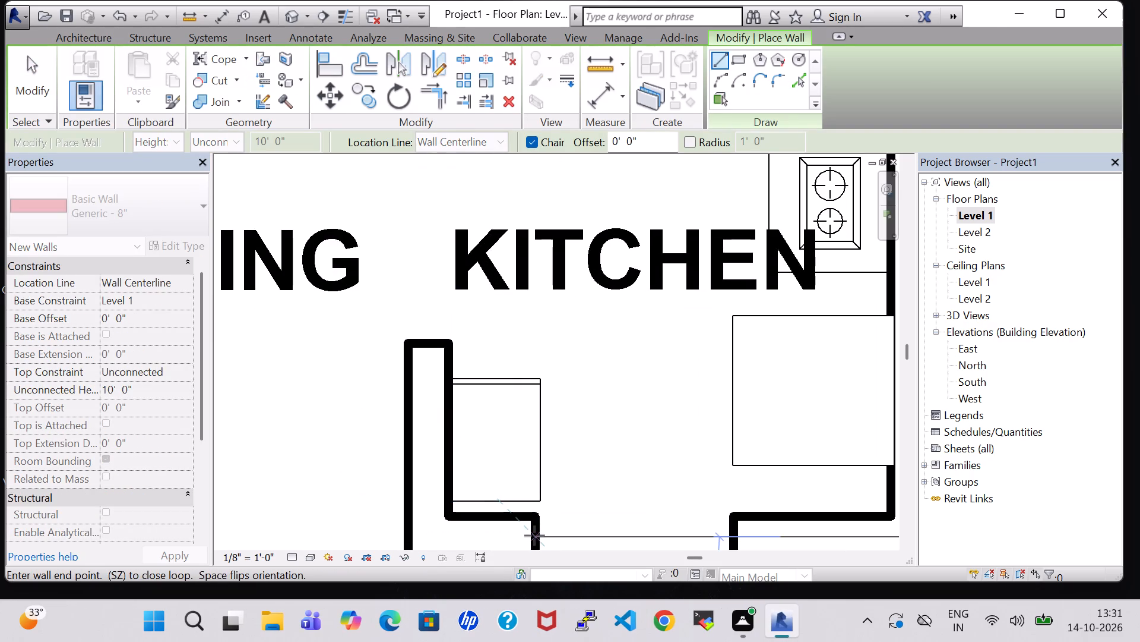
pyautogui.click(541, 536)
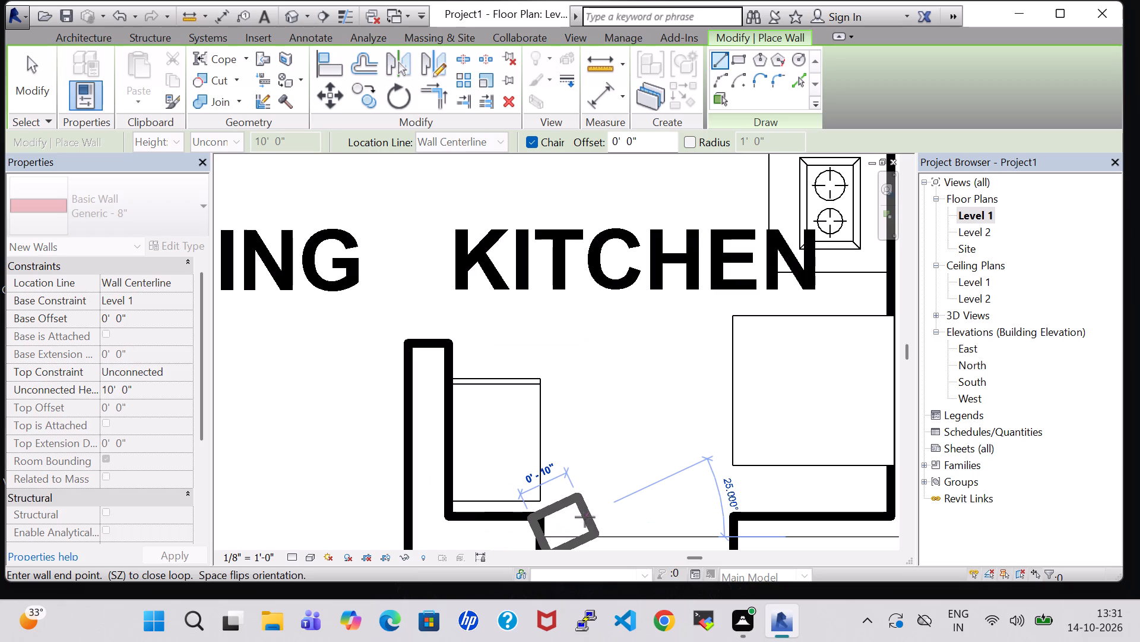
pyautogui.press('Escape')
pyautogui.press('Escape')
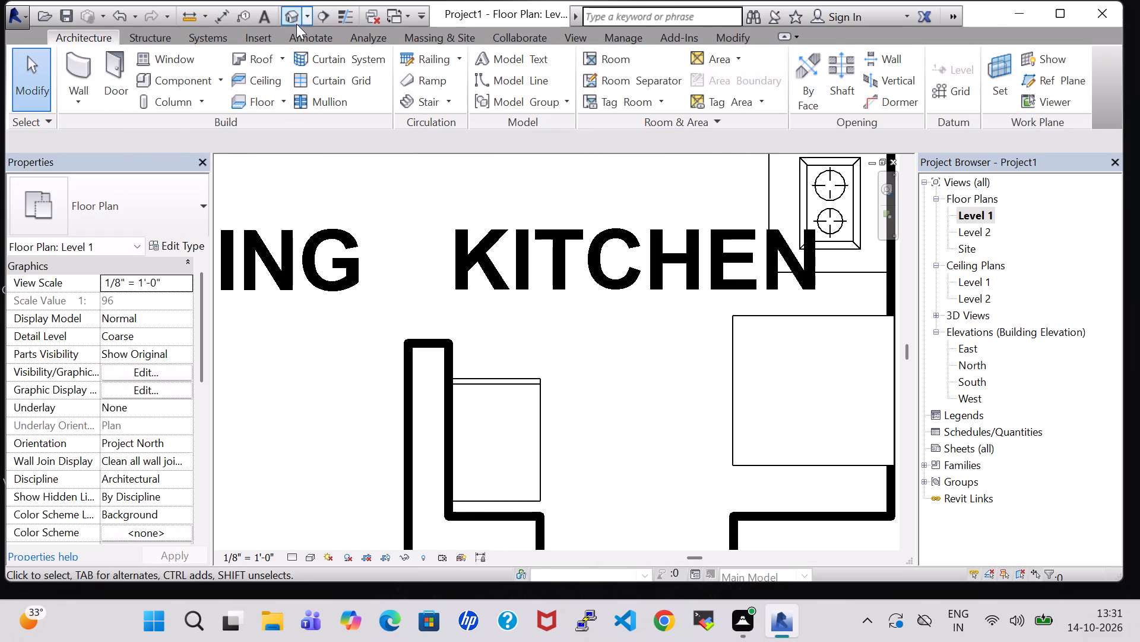
# Examine the kitchen appliances, partitions and overall building in the 3D view from several angles.
pyautogui.click(295, 20)
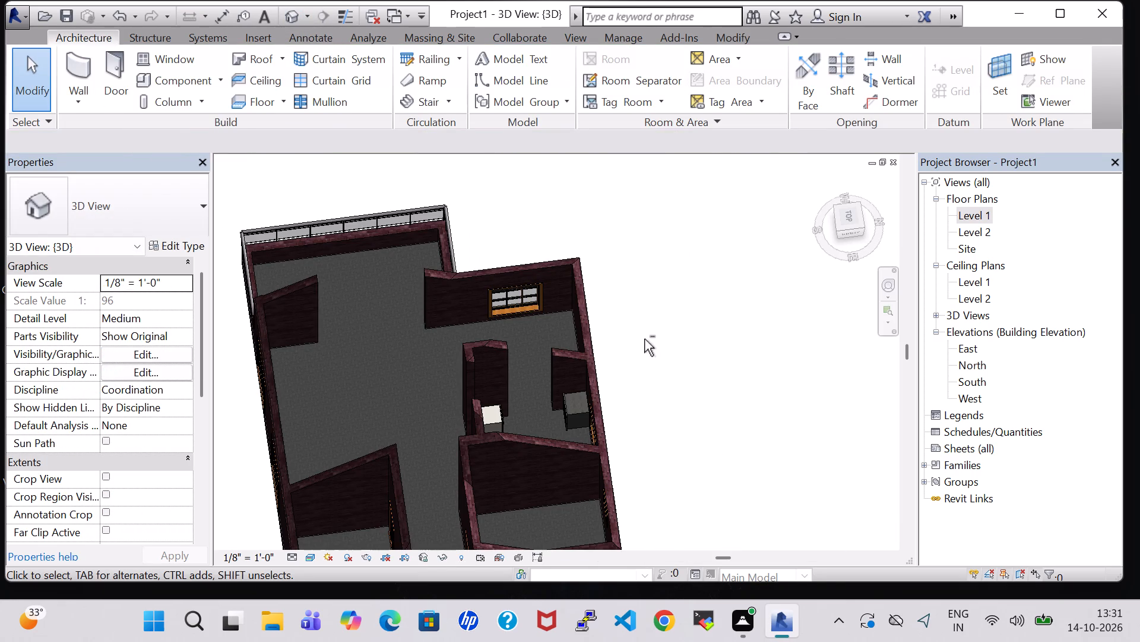
pyautogui.keyDown('shift'); pyautogui.moveTo(644, 339); pyautogui.dragTo(451, 286, button='middle'); pyautogui.keyUp('shift')
pyautogui.keyDown('shift'); pyautogui.moveTo(450, 342); pyautogui.dragTo(457, 367, button='middle'); pyautogui.keyUp('shift')
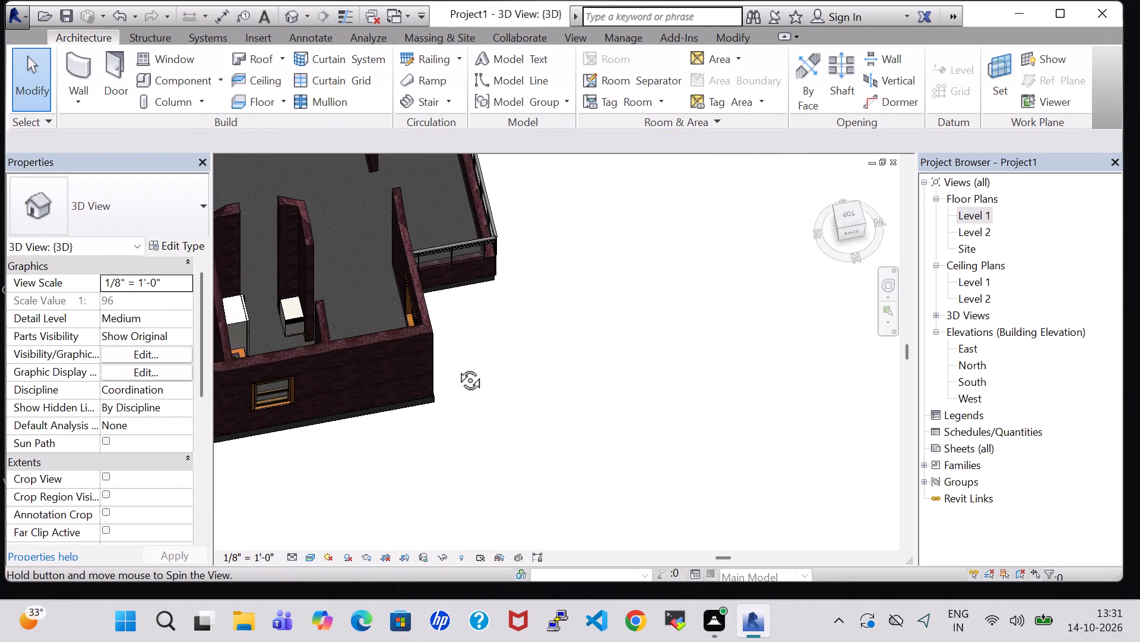
pyautogui.keyDown('shift'); pyautogui.moveTo(457, 367); pyautogui.dragTo(460, 445, button='middle'); pyautogui.keyUp('shift')
pyautogui.keyDown('shift'); pyautogui.moveTo(467, 404); pyautogui.dragTo(556, 417, button='middle'); pyautogui.keyUp('shift')
pyautogui.keyDown('shift'); pyautogui.scroll(-1, 556, 417); pyautogui.keyUp('shift')
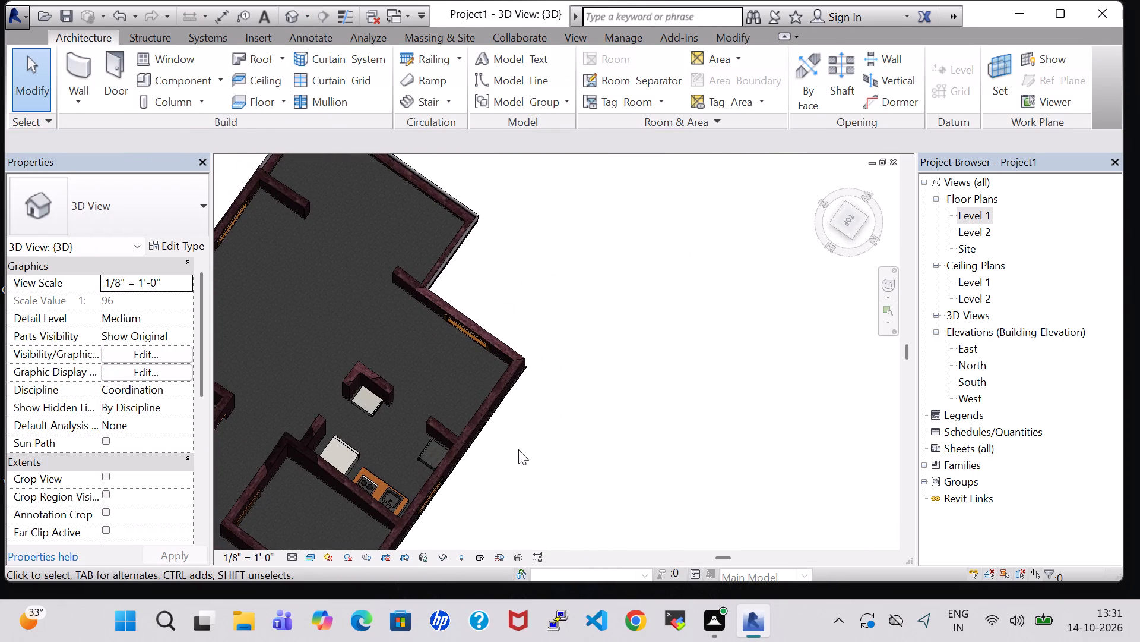
pyautogui.keyDown('shift'); pyautogui.moveTo(518, 449); pyautogui.dragTo(647, 392, button='middle'); pyautogui.keyUp('shift')
pyautogui.keyDown('shift'); pyautogui.moveTo(660, 358); pyautogui.dragTo(715, 256, button='middle'); pyautogui.keyUp('shift')
pyautogui.keyDown('shift'); pyautogui.middleClick(556, 349); pyautogui.keyUp('shift')
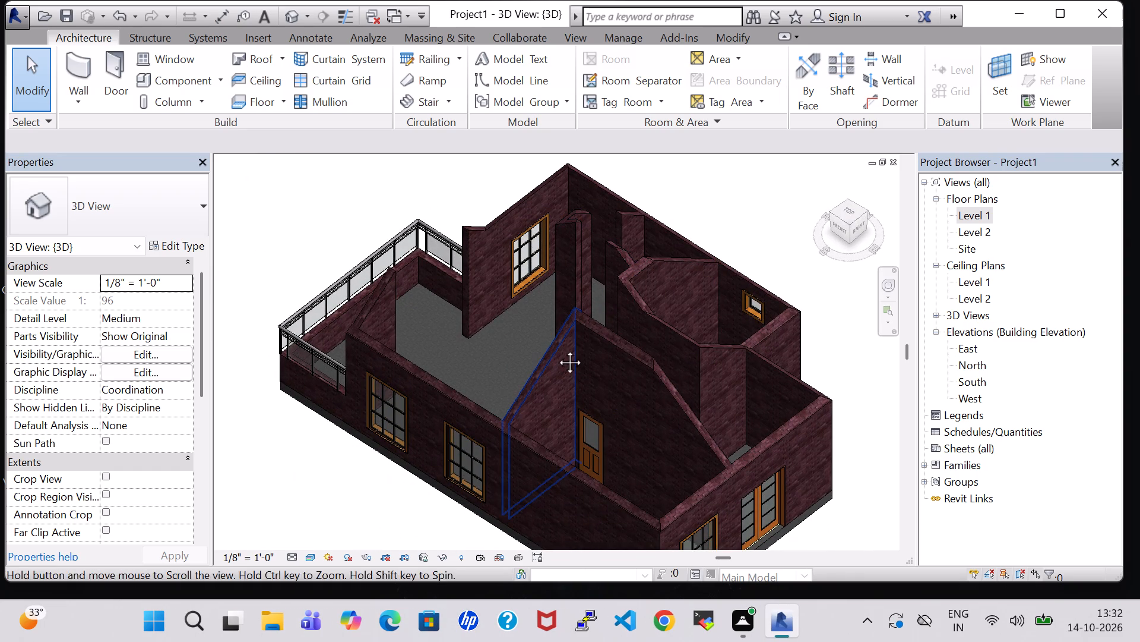
# Nudge the kitchen's 36" x 48" double-hung window slightly higher in the north wall.
pyautogui.keyDown('shift'); pyautogui.moveTo(490, 339); pyautogui.dragTo(596, 343, button='middle'); pyautogui.keyUp('shift')
pyautogui.moveTo(586, 282); pyautogui.dragTo(560, 338, button='middle')
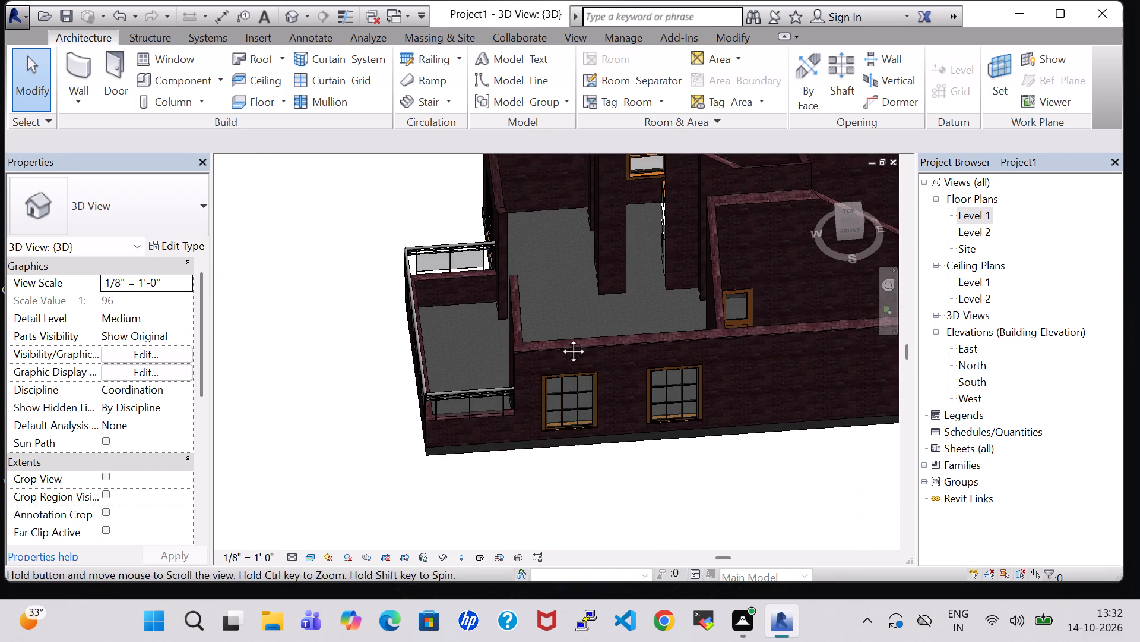
pyautogui.moveTo(560, 338); pyautogui.dragTo(546, 364, button='middle')
pyautogui.keyDown('shift'); pyautogui.moveTo(571, 370); pyautogui.dragTo(581, 313, button='middle'); pyautogui.keyUp('shift')
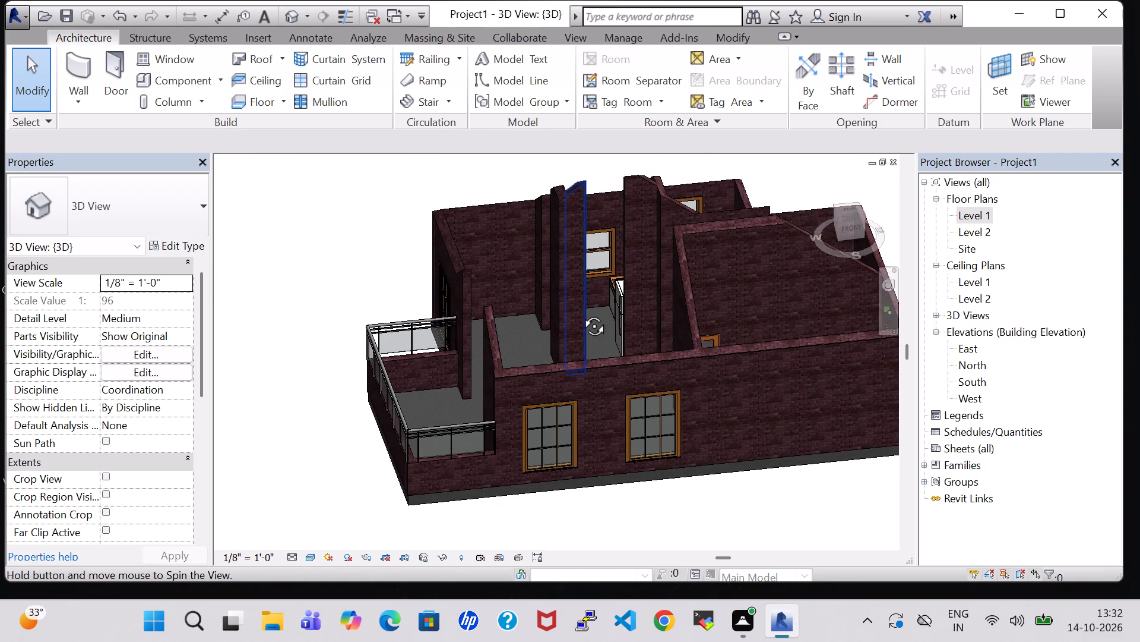
pyautogui.keyDown('shift'); pyautogui.moveTo(581, 313); pyautogui.dragTo(582, 319, button='middle'); pyautogui.keyUp('shift')
pyautogui.click(600, 252)
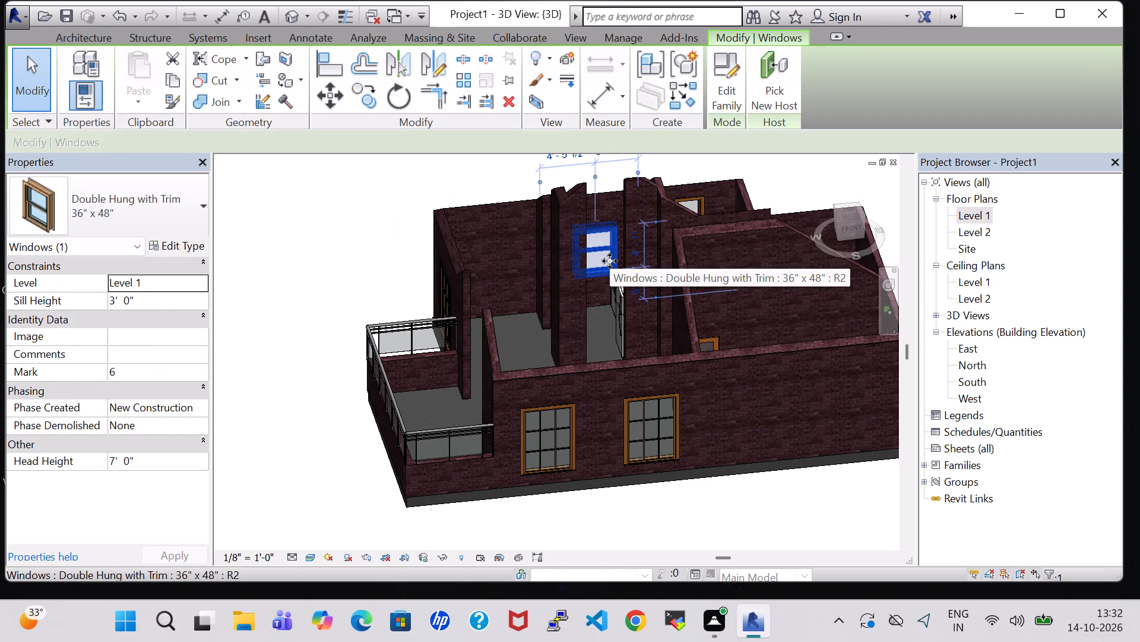
pyautogui.press('Up')
pyautogui.press('Up')
pyautogui.click(359, 196)
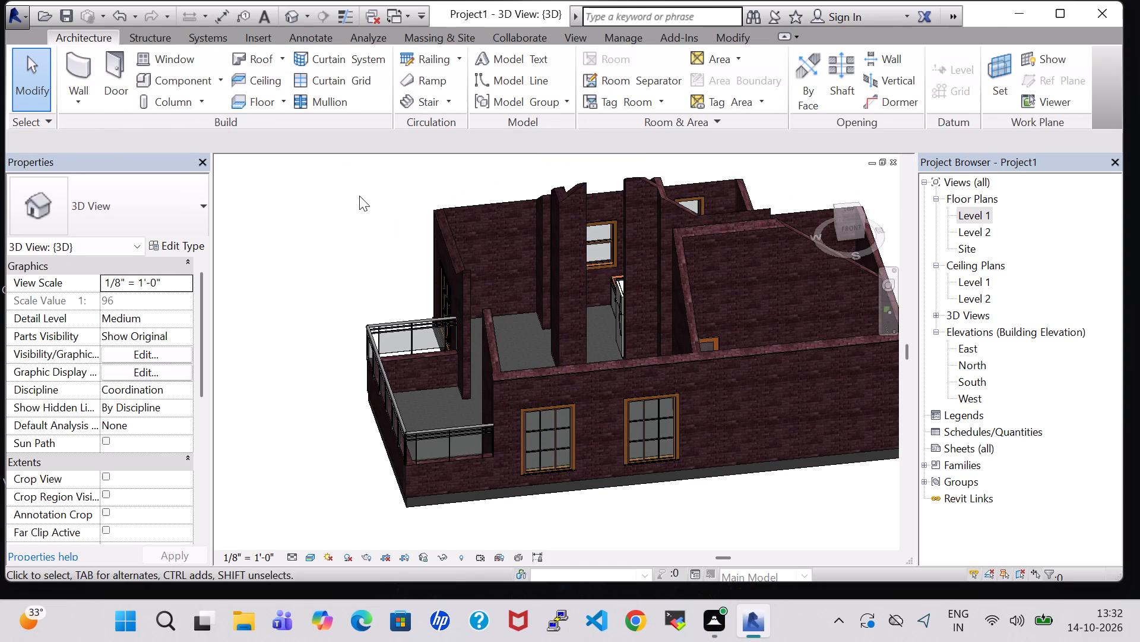
# Return to the Level 1 floor plan and examine the kitchen together with the surrounding rooms.
pyautogui.keyDown('shift'); pyautogui.moveTo(359, 196); pyautogui.dragTo(519, 244, button='middle'); pyautogui.keyUp('shift')
pyautogui.keyDown('shift'); pyautogui.middleClick(519, 244); pyautogui.keyUp('shift')
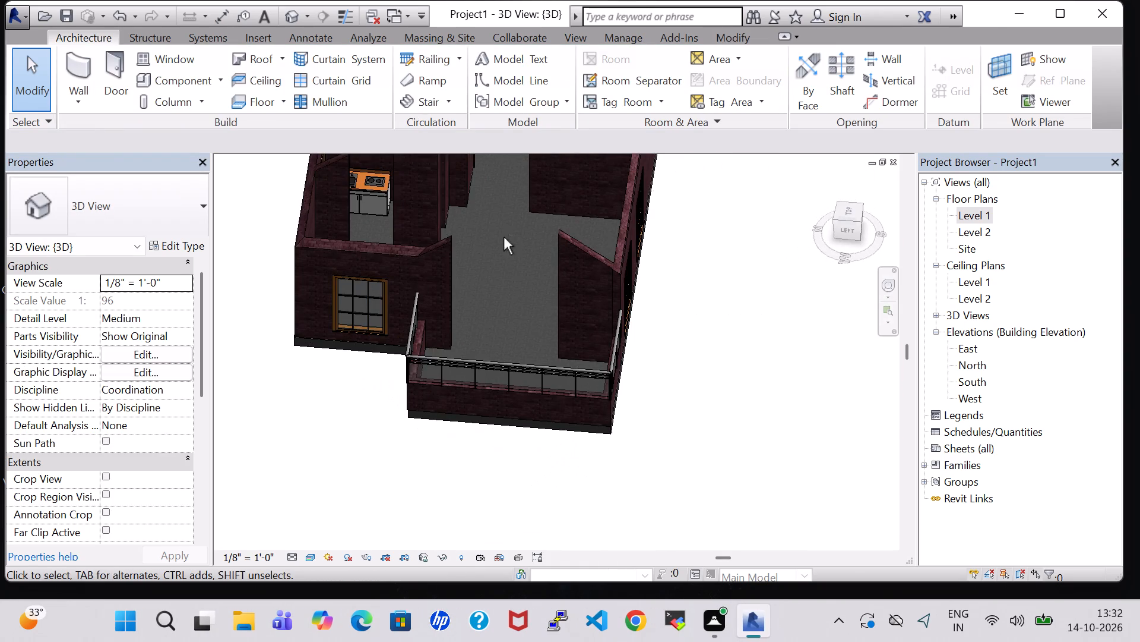
pyautogui.doubleClick(969, 204)
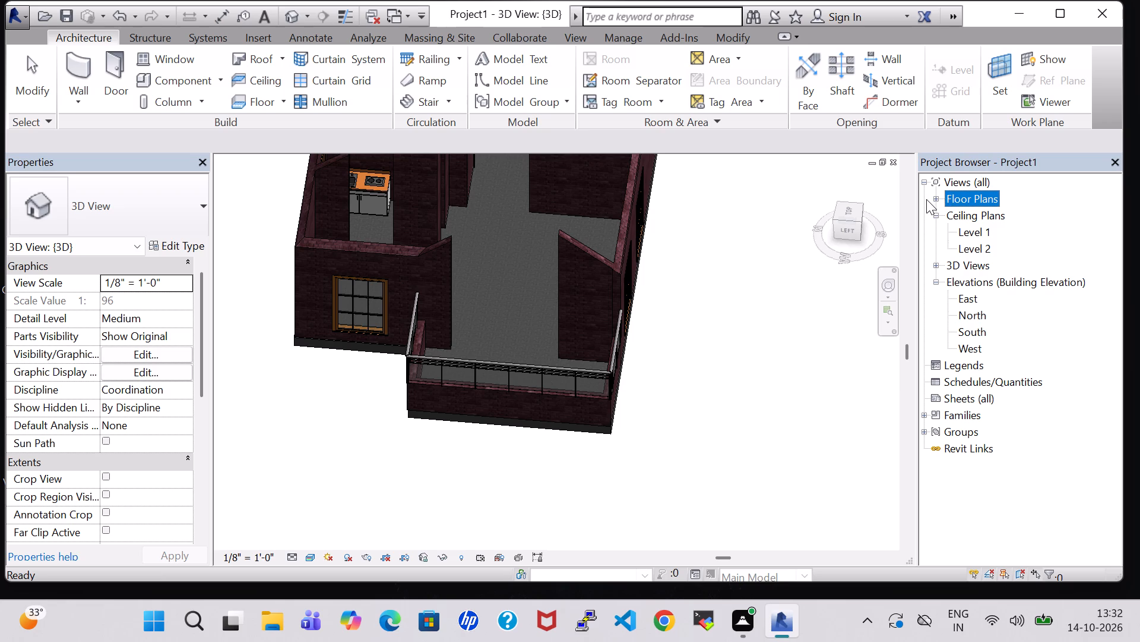
pyautogui.click(936, 200)
pyautogui.doubleClick(959, 215)
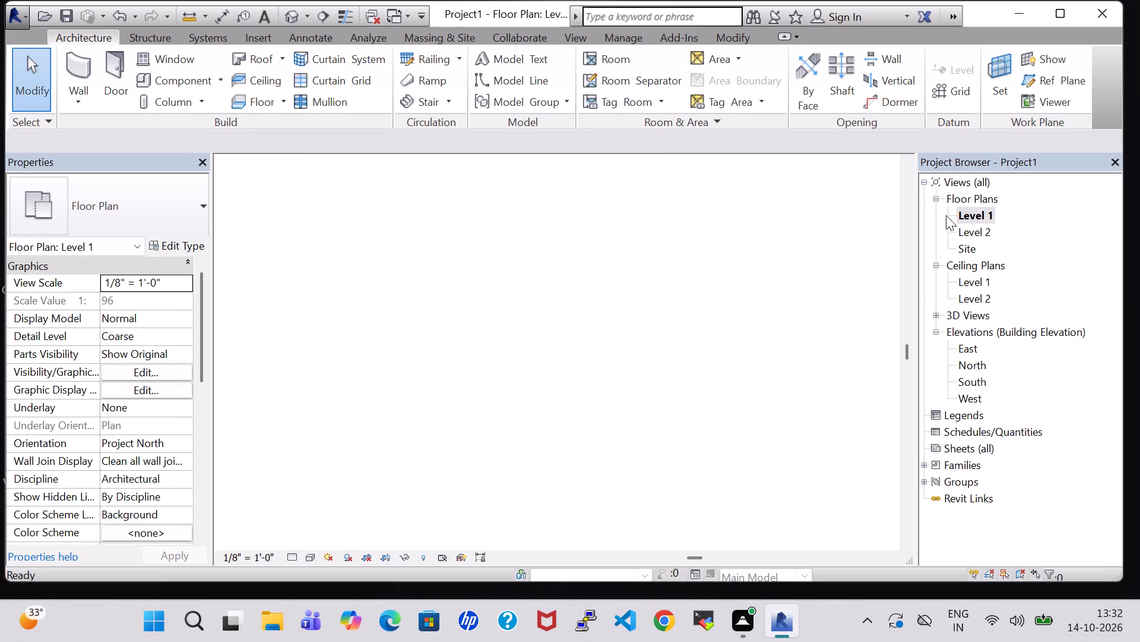
pyautogui.scroll(-6, 594, 347)
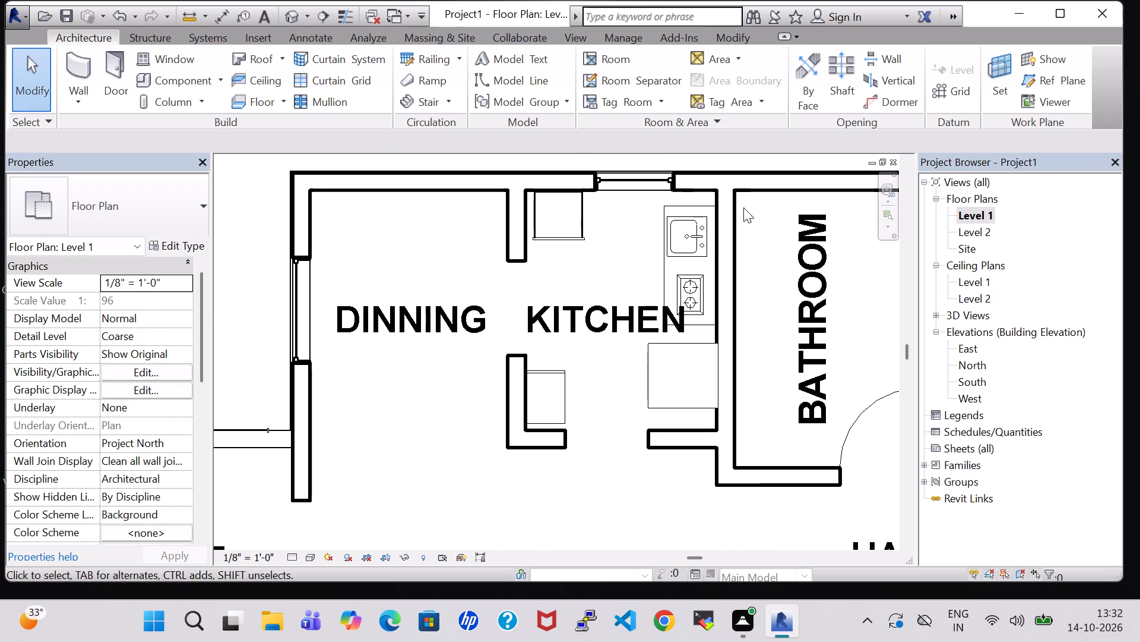
pyautogui.scroll(-1, 593, 463)
pyautogui.moveTo(609, 495); pyautogui.dragTo(549, 480, button='middle')
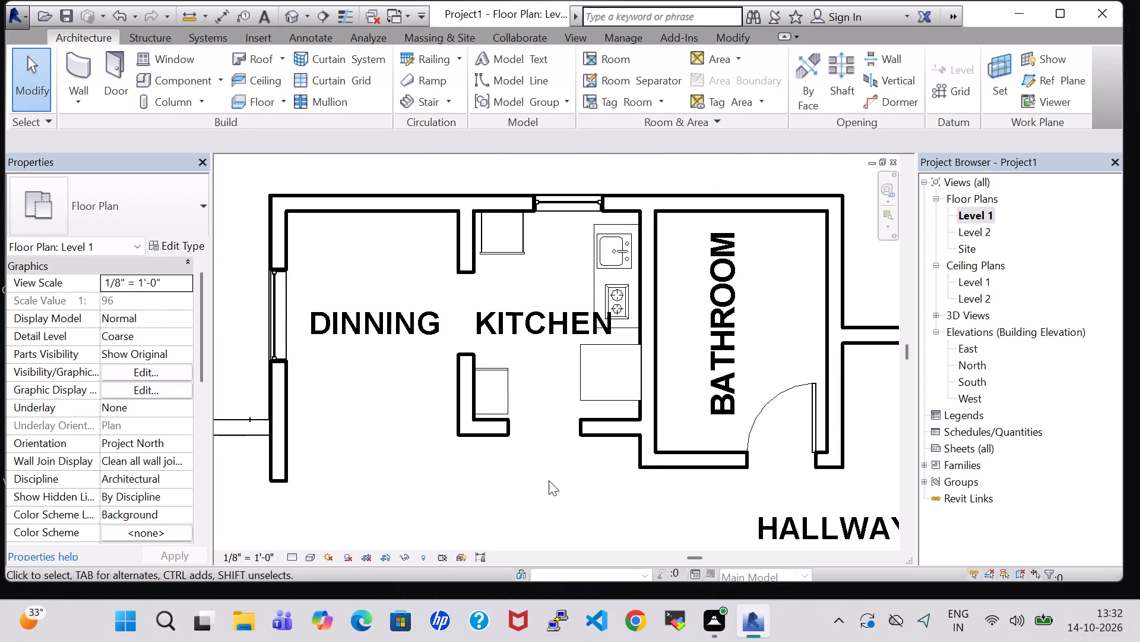
pyautogui.scroll(-1, 549, 480)
pyautogui.moveTo(549, 480); pyautogui.dragTo(477, 455, button='middle')
pyautogui.scroll(-2, 632, 317)
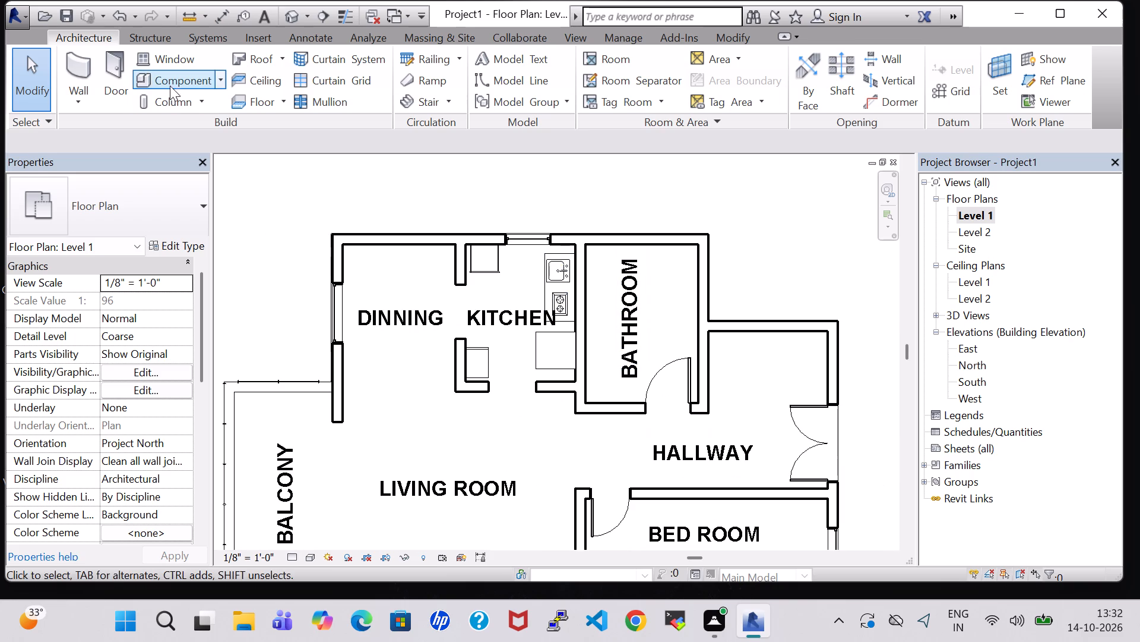
# Load the Tub-Free Standing-3D family from the US Imperial library's Plumbing, Architectural, Fixtures, Bathtubs folder as a component.
pyautogui.click(185, 81)
pyautogui.click(742, 88)
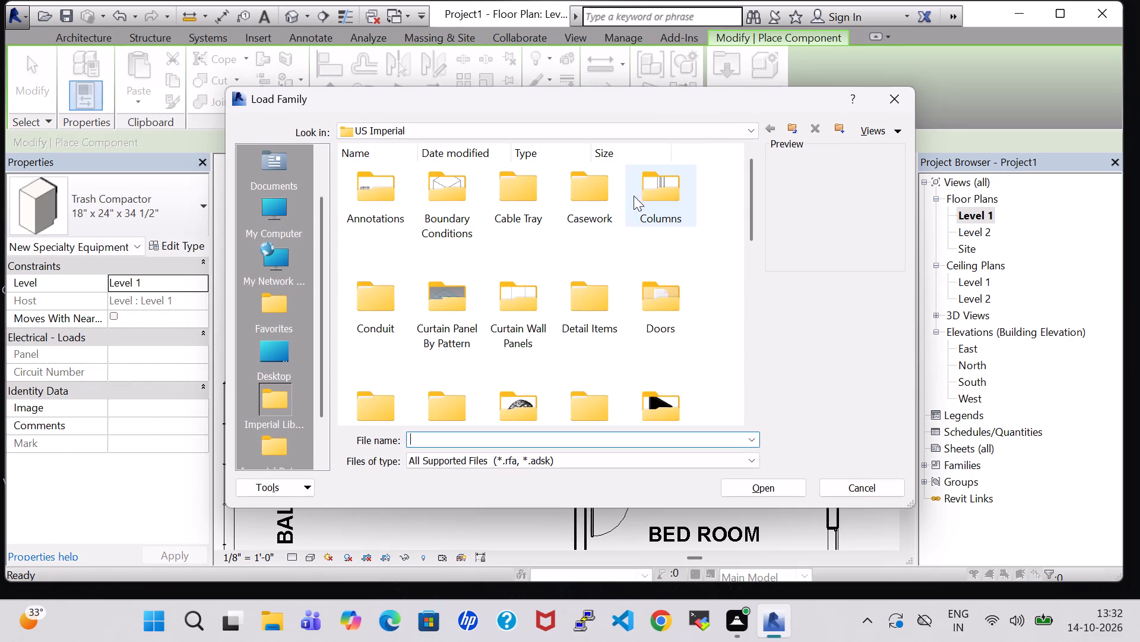
pyautogui.scroll(-3, 597, 253)
pyautogui.scroll(1, 597, 253)
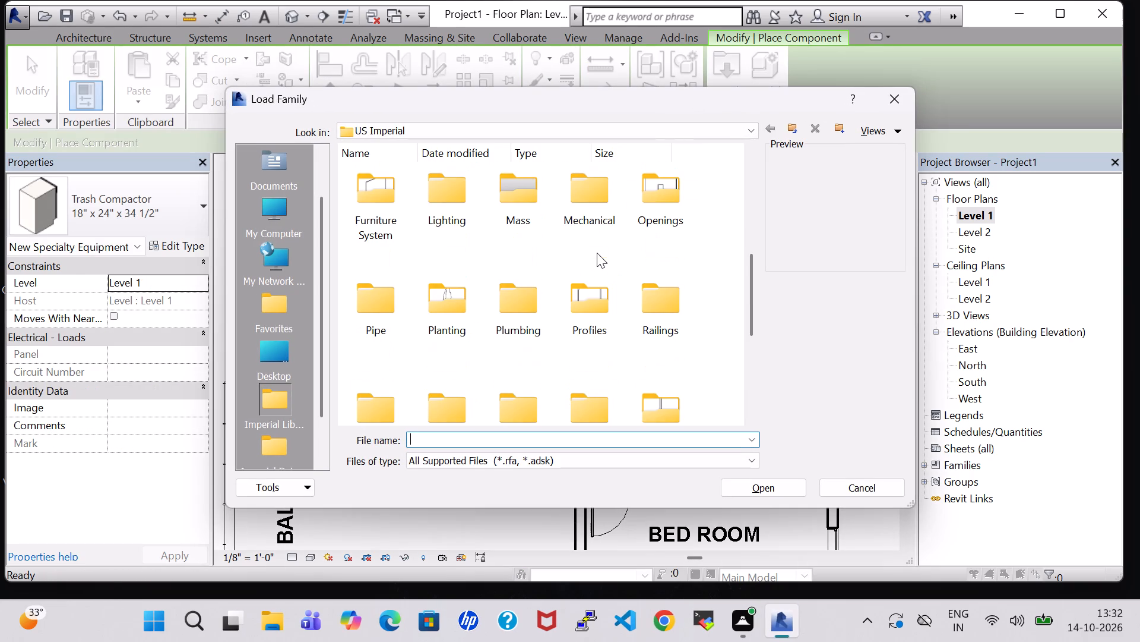
pyautogui.doubleClick(508, 329)
pyautogui.doubleClick(383, 200)
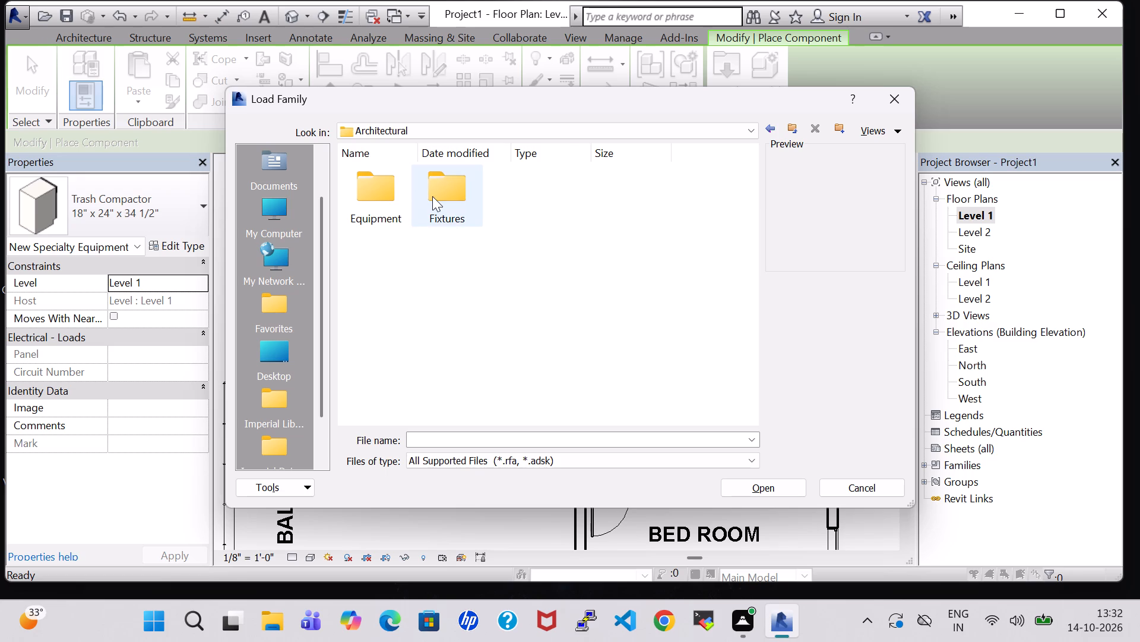
pyautogui.doubleClick(432, 196)
pyautogui.doubleClick(372, 184)
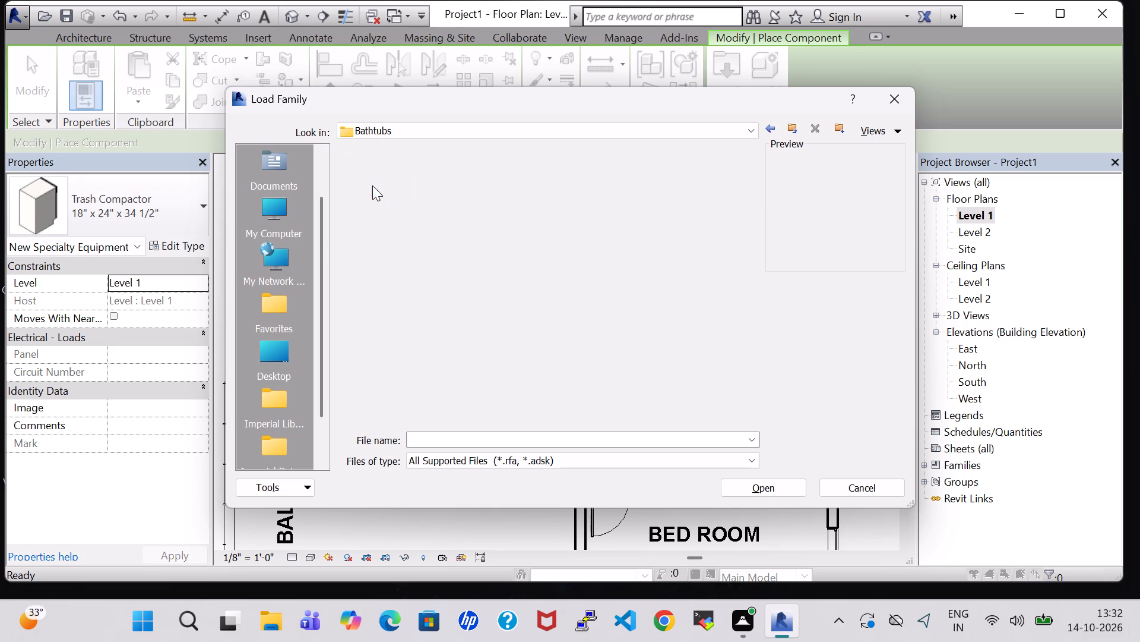
pyautogui.click(436, 206)
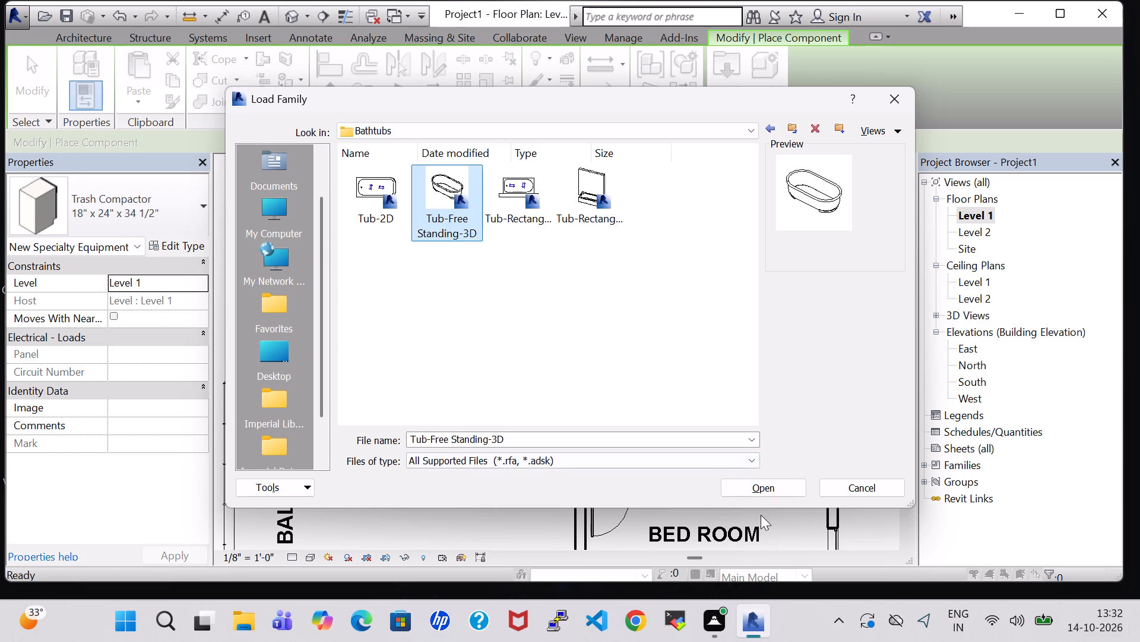
pyautogui.click(748, 493)
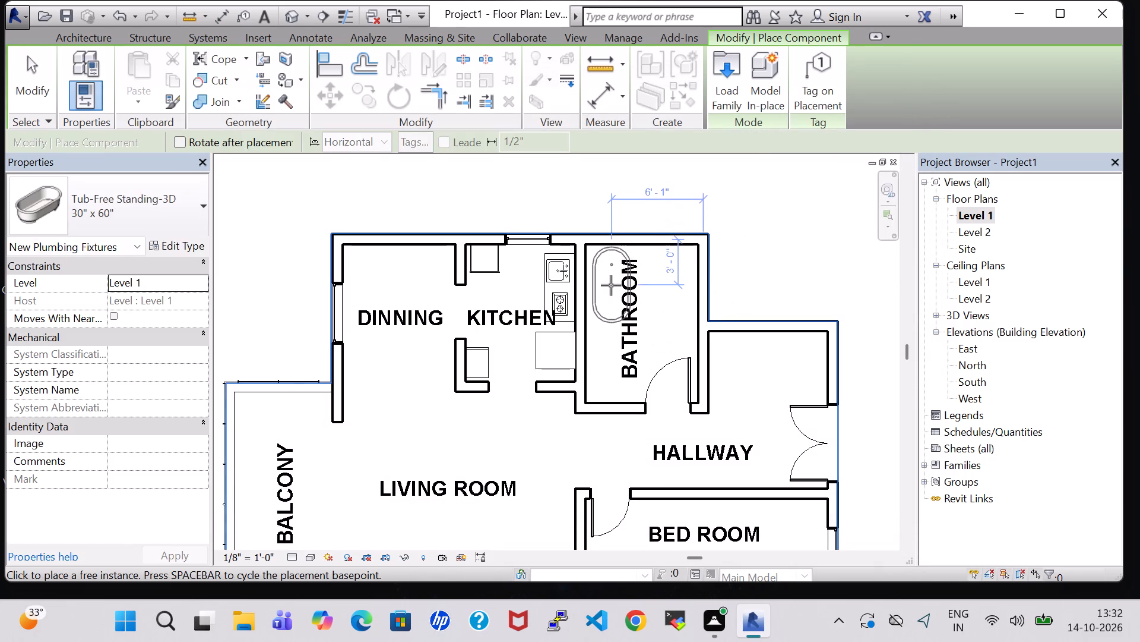
# Place the 30" x 60" free-standing tub in the bathroom's northwest corner, about 6'-1" from the east wall and 3'-0" from the north wall.
pyautogui.click(611, 285)
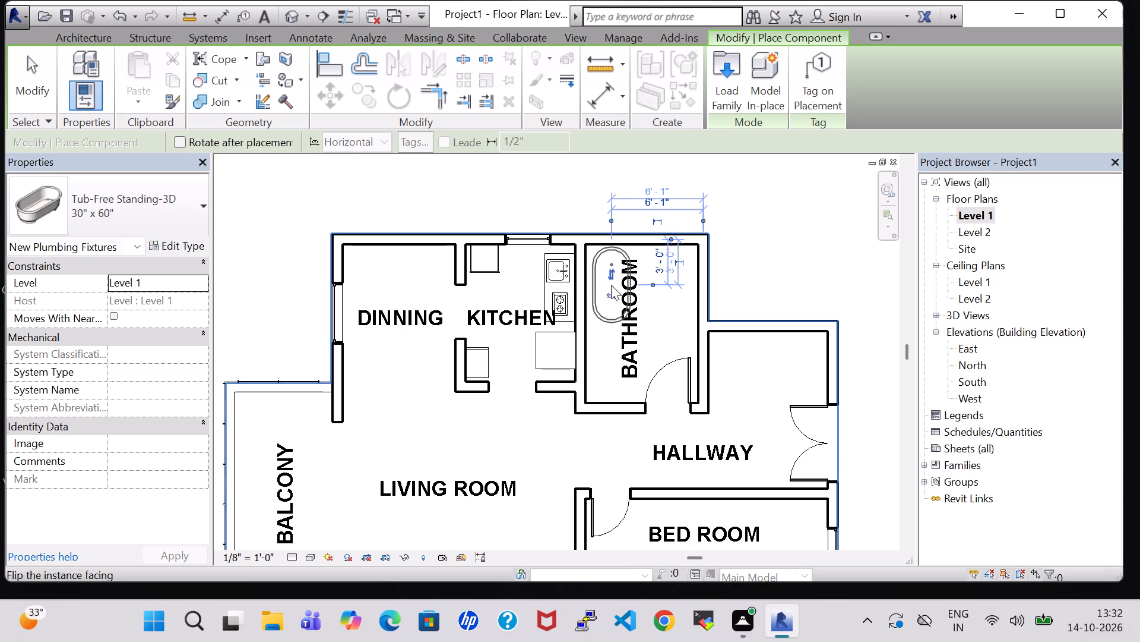
pyautogui.press('Escape')
pyautogui.press('Escape')
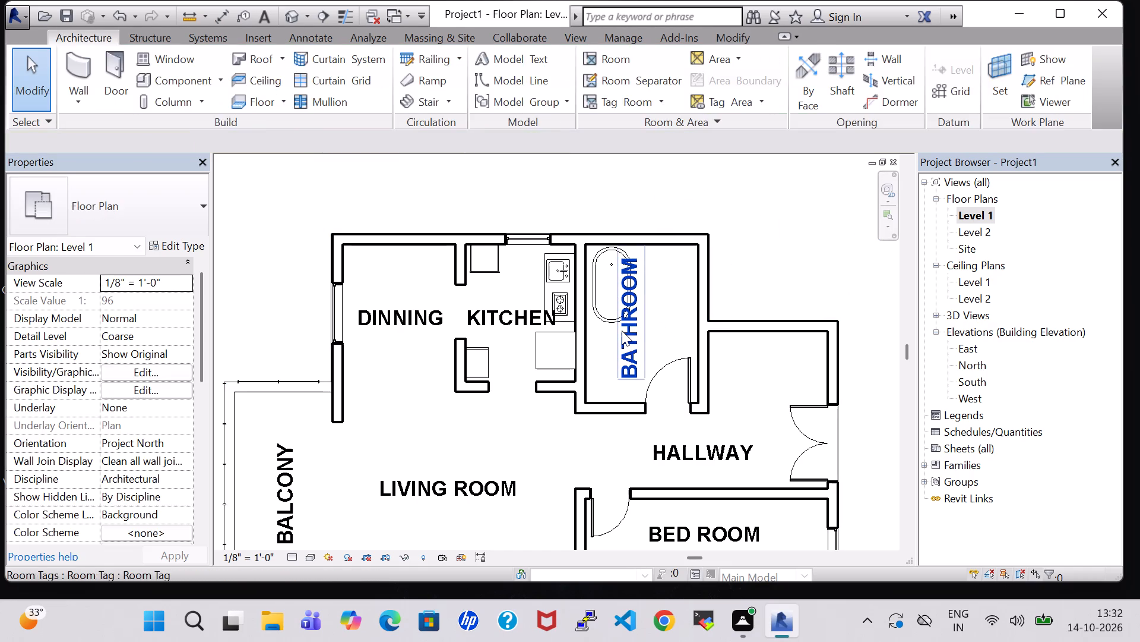
# Nudge the BATHROOM room tag slightly east, clear of the tub.
pyautogui.click(622, 331)
pyautogui.press('Right')
pyautogui.press('Right')
pyautogui.press('Right')
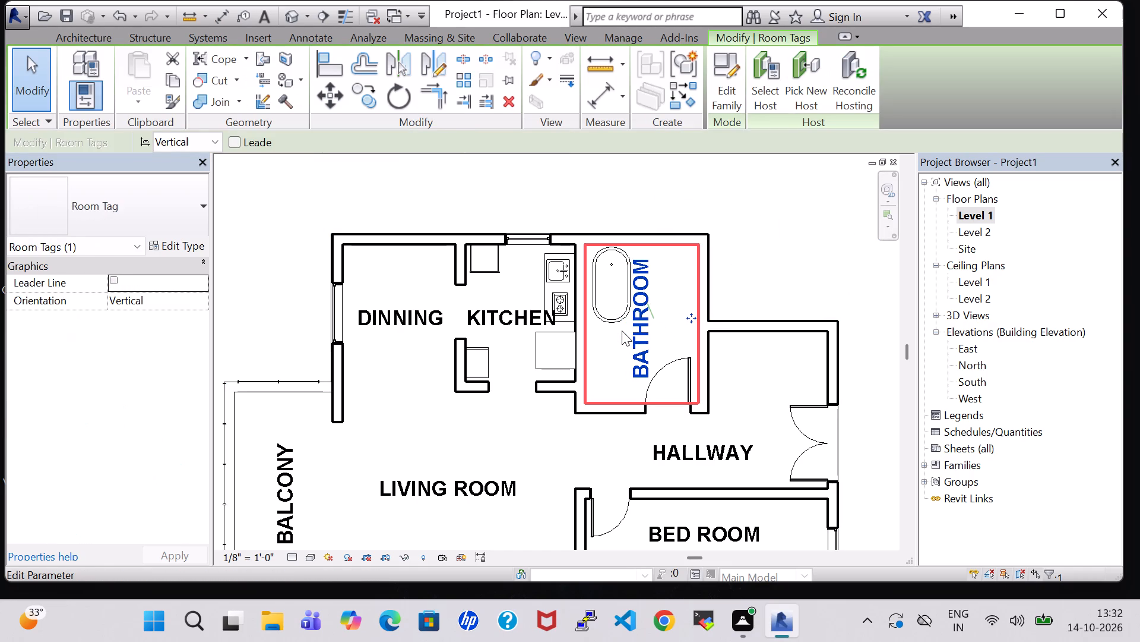
pyautogui.click(759, 244)
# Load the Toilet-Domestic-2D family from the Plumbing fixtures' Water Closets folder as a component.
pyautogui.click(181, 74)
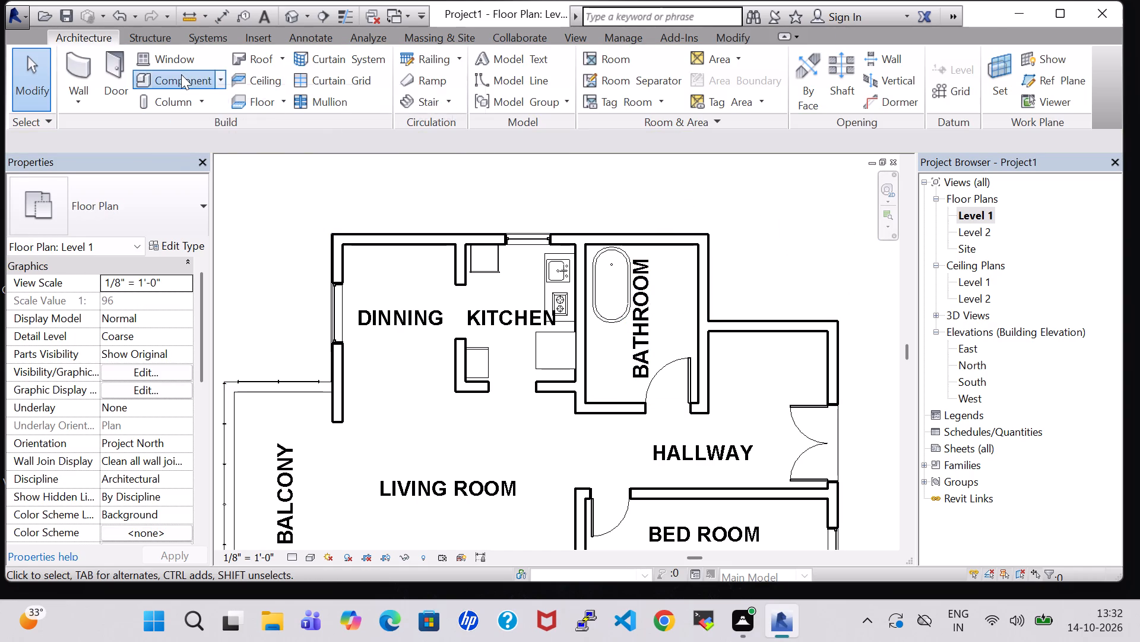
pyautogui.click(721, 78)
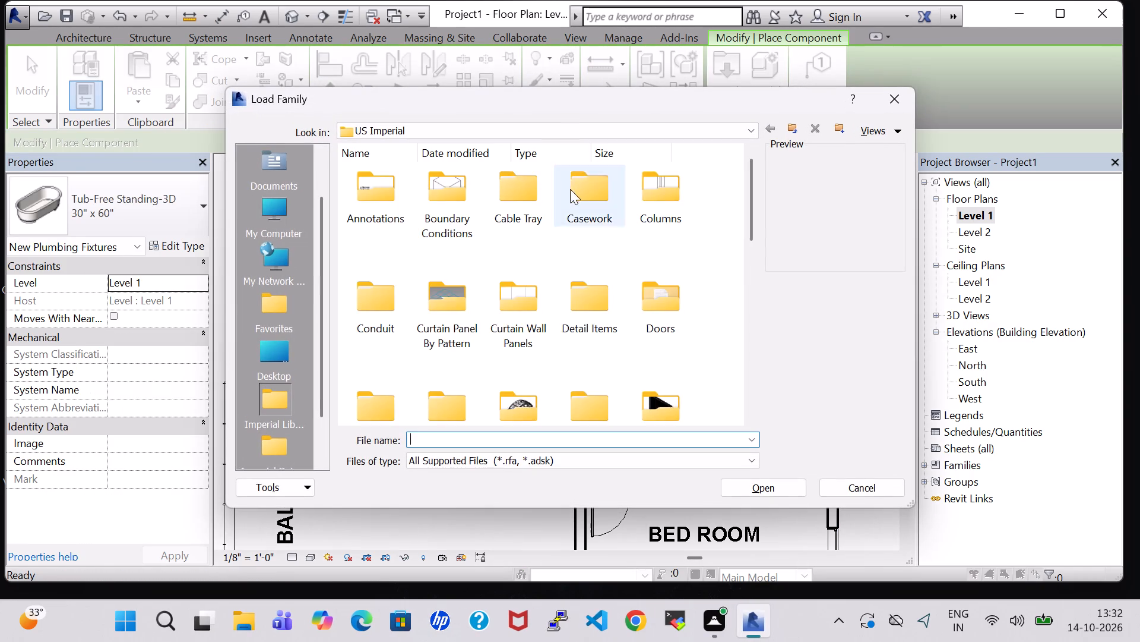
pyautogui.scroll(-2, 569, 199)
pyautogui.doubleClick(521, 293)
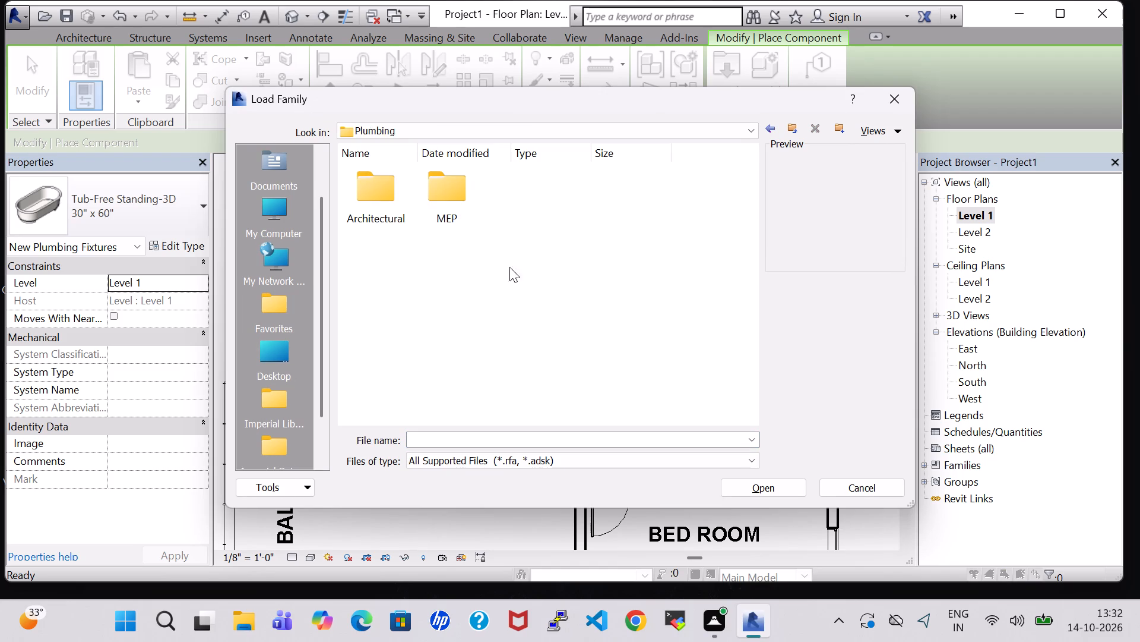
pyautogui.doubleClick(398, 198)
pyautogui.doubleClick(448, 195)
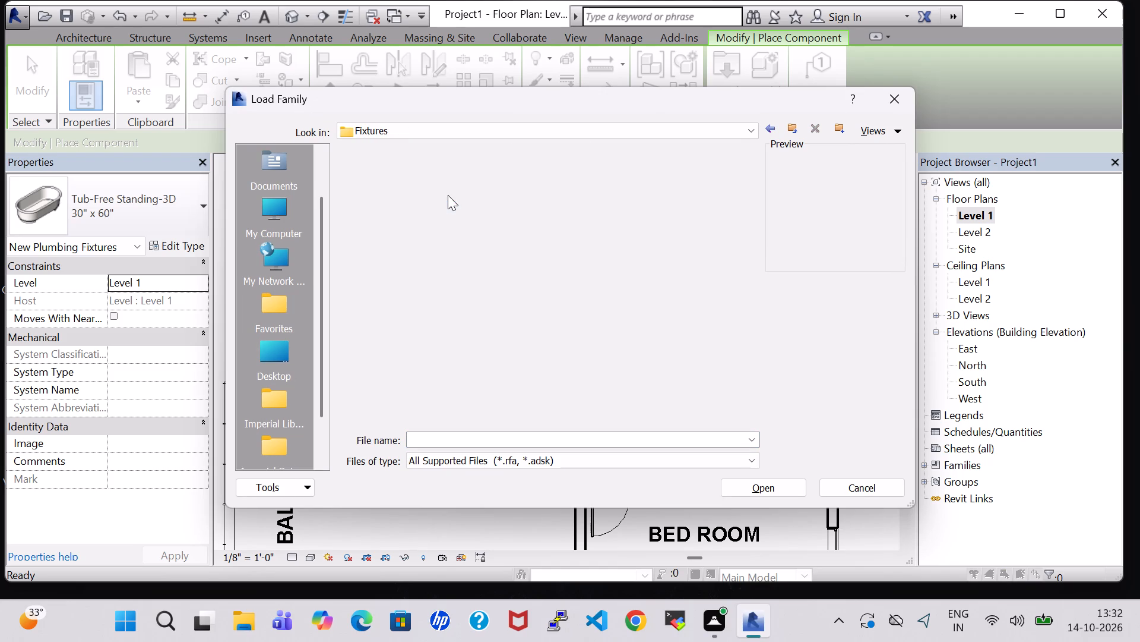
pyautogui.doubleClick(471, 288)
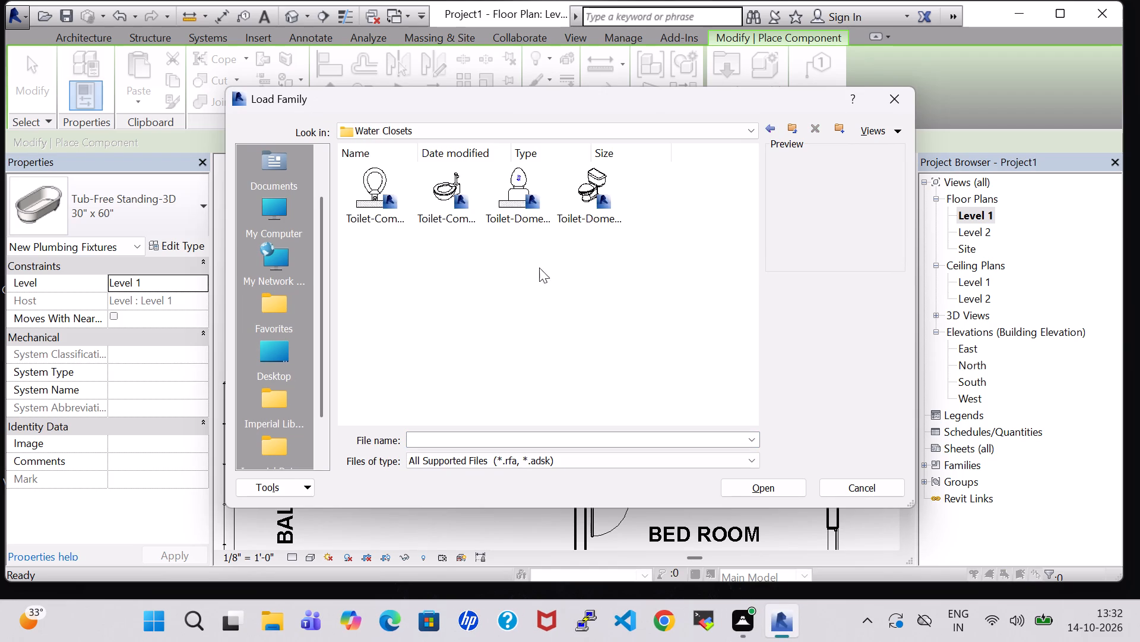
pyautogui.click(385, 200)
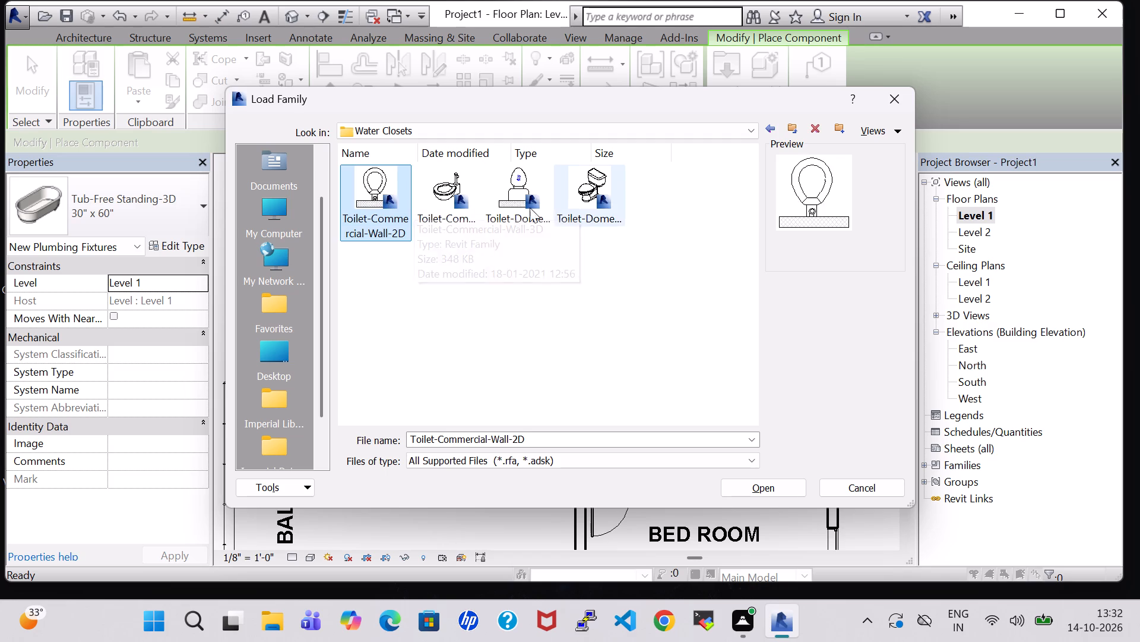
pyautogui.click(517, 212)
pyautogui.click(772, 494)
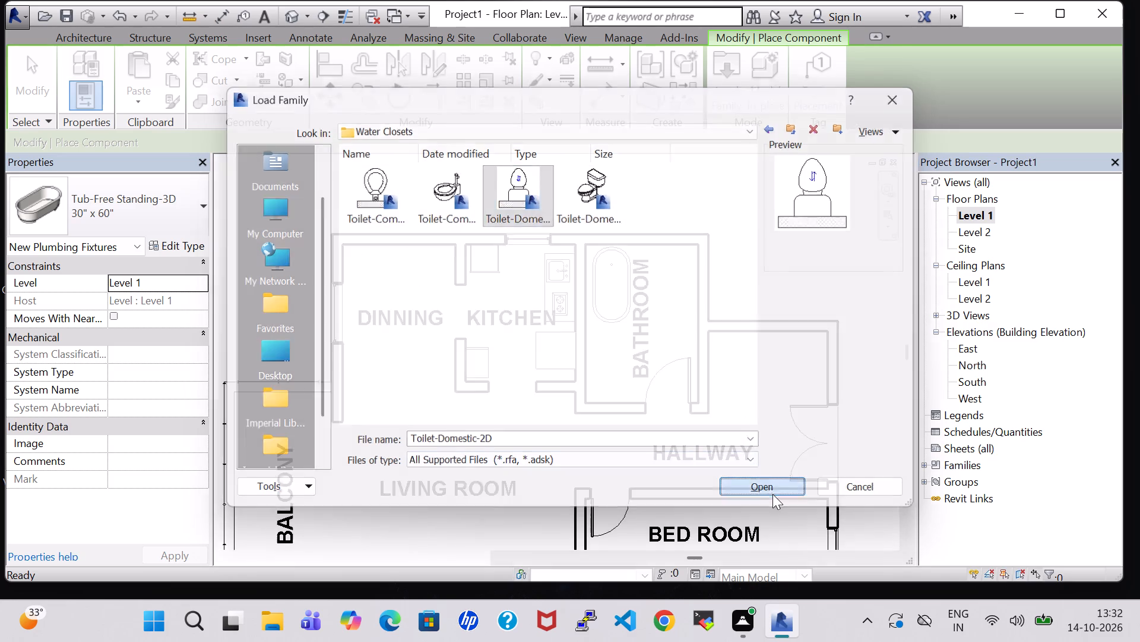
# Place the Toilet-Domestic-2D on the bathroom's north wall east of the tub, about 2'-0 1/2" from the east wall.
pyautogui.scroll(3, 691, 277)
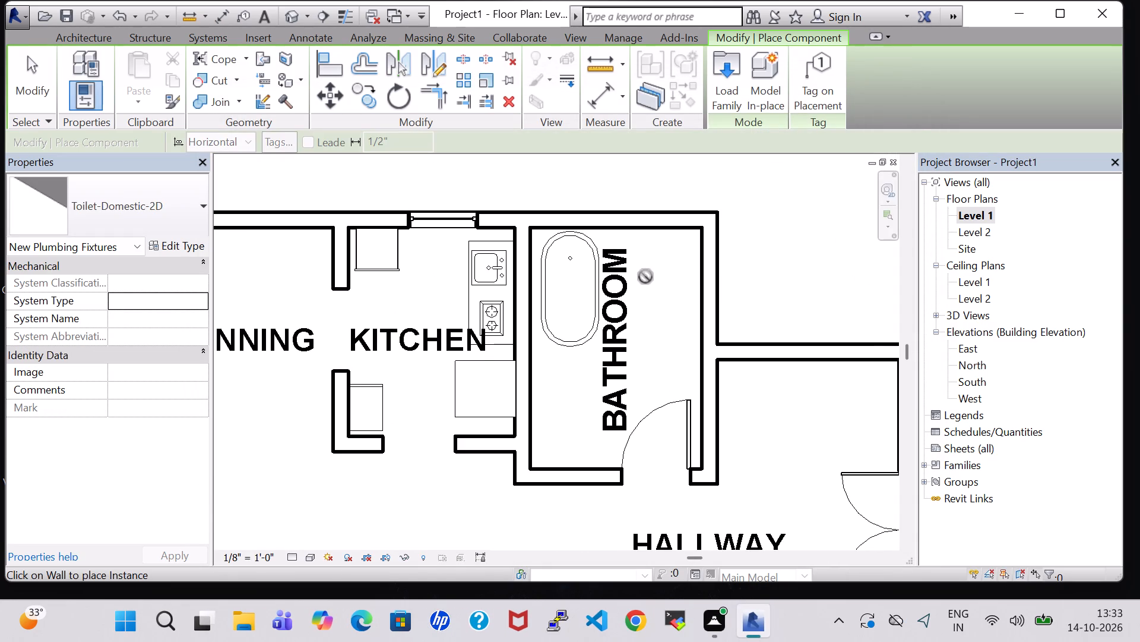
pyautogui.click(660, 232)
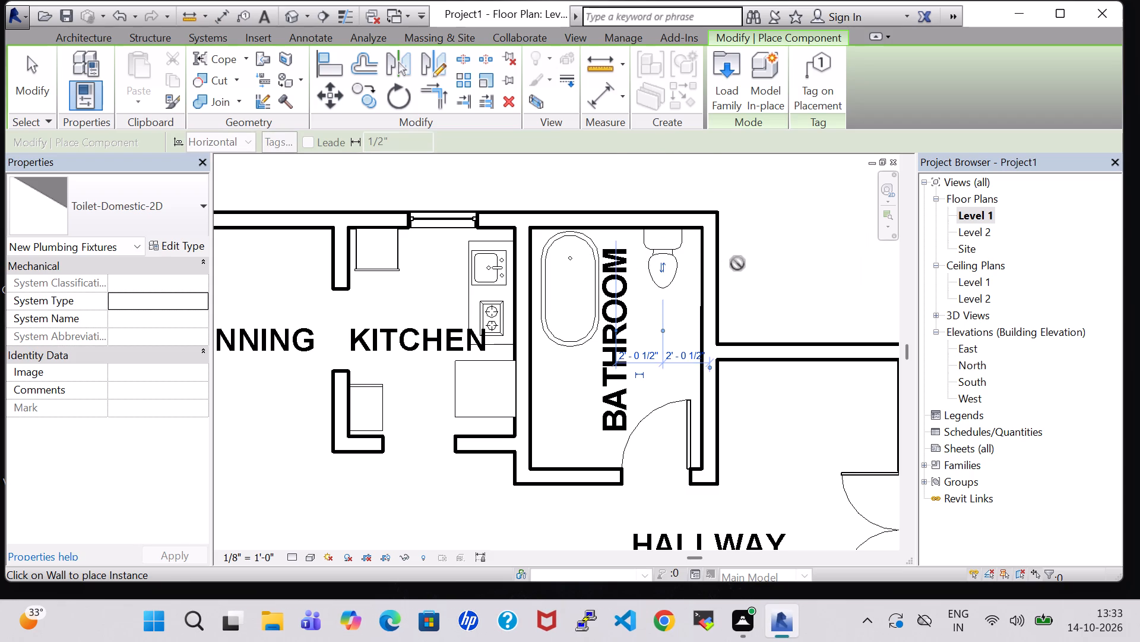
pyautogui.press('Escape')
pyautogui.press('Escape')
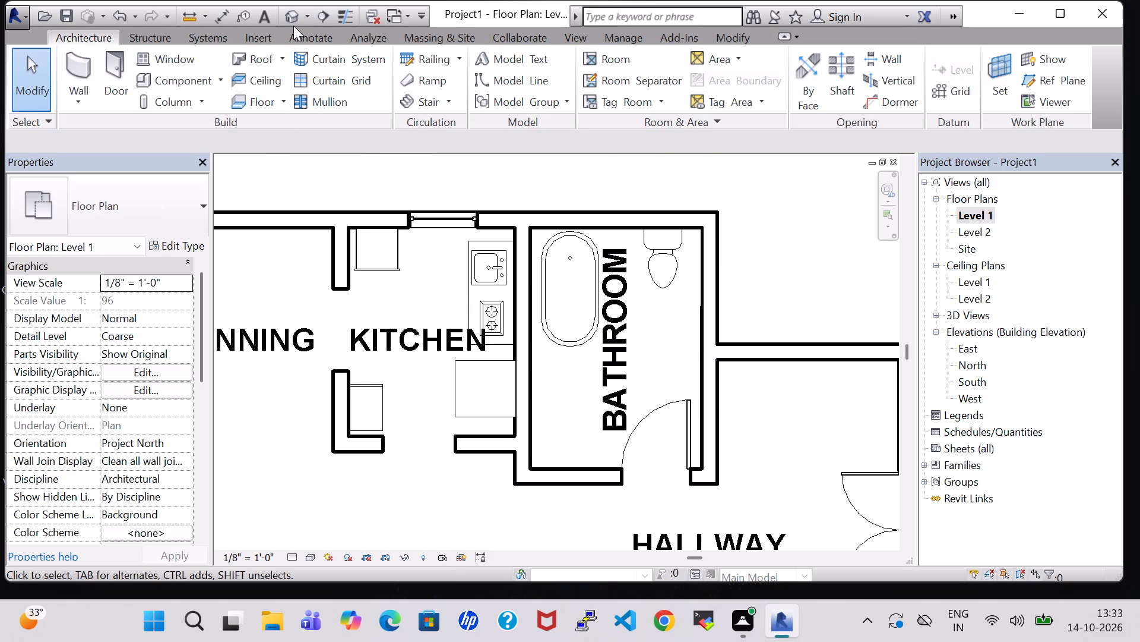
# Examine the bathroom fixtures in the 3D view from above.
pyautogui.click(281, 20)
pyautogui.click(296, 20)
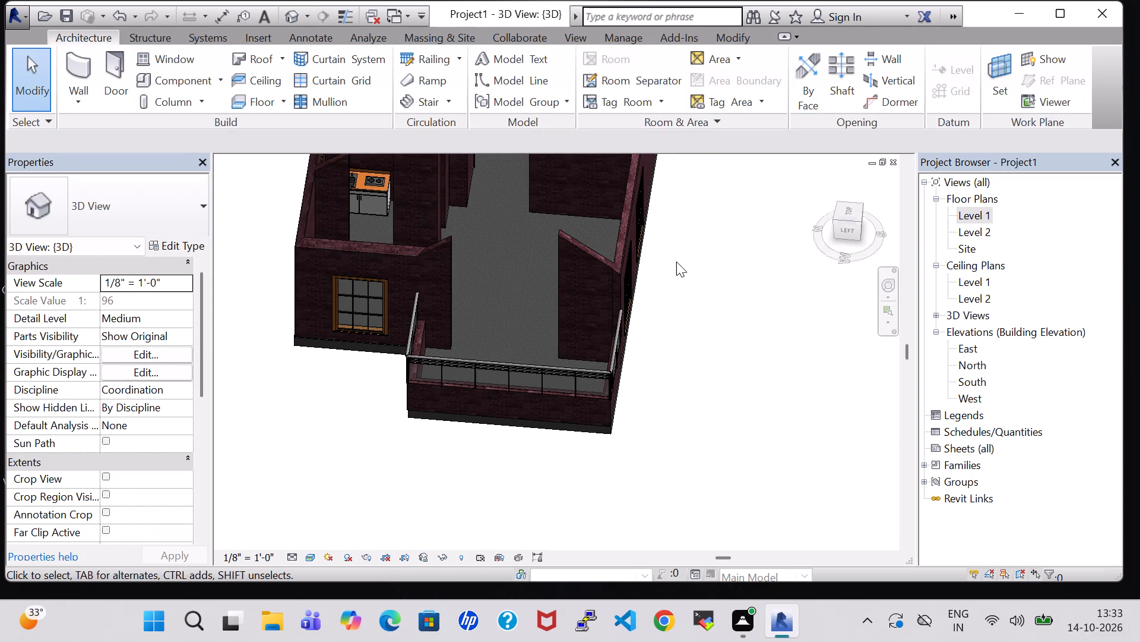
pyautogui.moveTo(682, 251); pyautogui.dragTo(674, 379, button='middle')
pyautogui.keyDown('shift'); pyautogui.moveTo(697, 262); pyautogui.dragTo(655, 337, button='middle'); pyautogui.keyUp('shift')
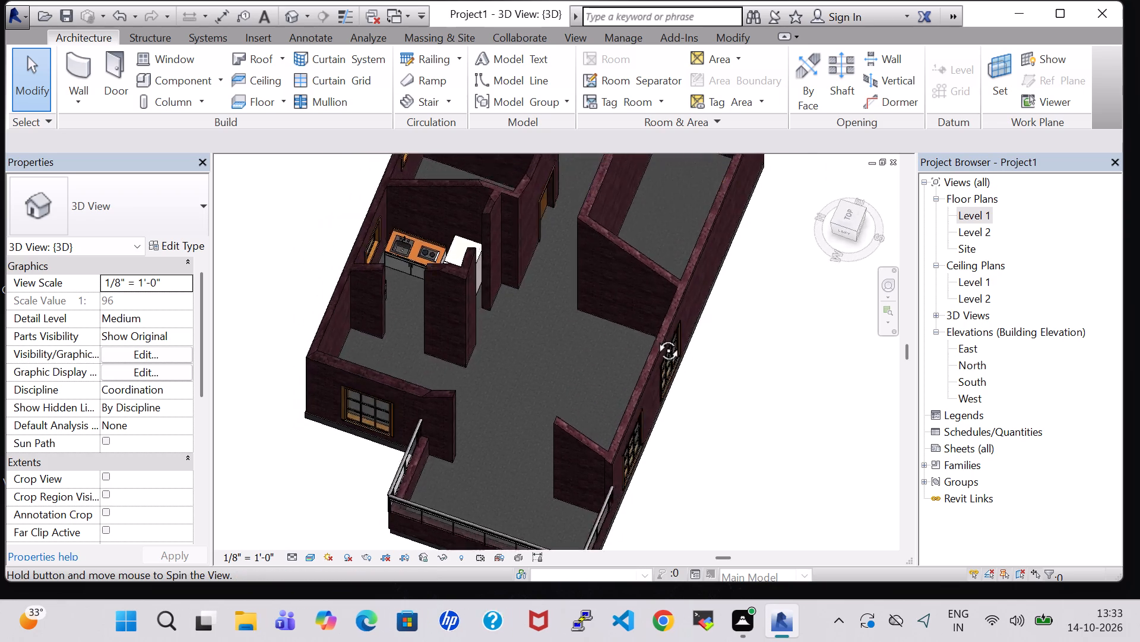
pyautogui.keyDown('shift'); pyautogui.moveTo(655, 337); pyautogui.dragTo(535, 394, button='middle'); pyautogui.keyUp('shift')
pyautogui.keyDown('shift'); pyautogui.moveTo(756, 299); pyautogui.dragTo(740, 295, button='middle'); pyautogui.keyUp('shift')
pyautogui.scroll(3, 760, 301)
pyautogui.moveTo(761, 306); pyautogui.dragTo(689, 247, button='middle')
pyautogui.scroll(1, 689, 269)
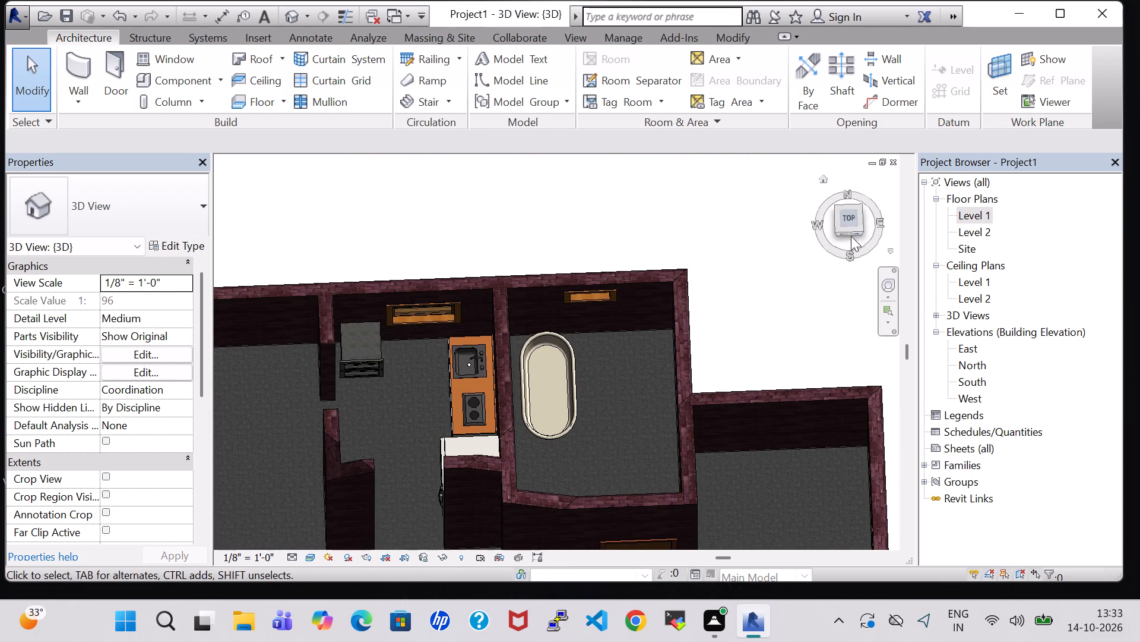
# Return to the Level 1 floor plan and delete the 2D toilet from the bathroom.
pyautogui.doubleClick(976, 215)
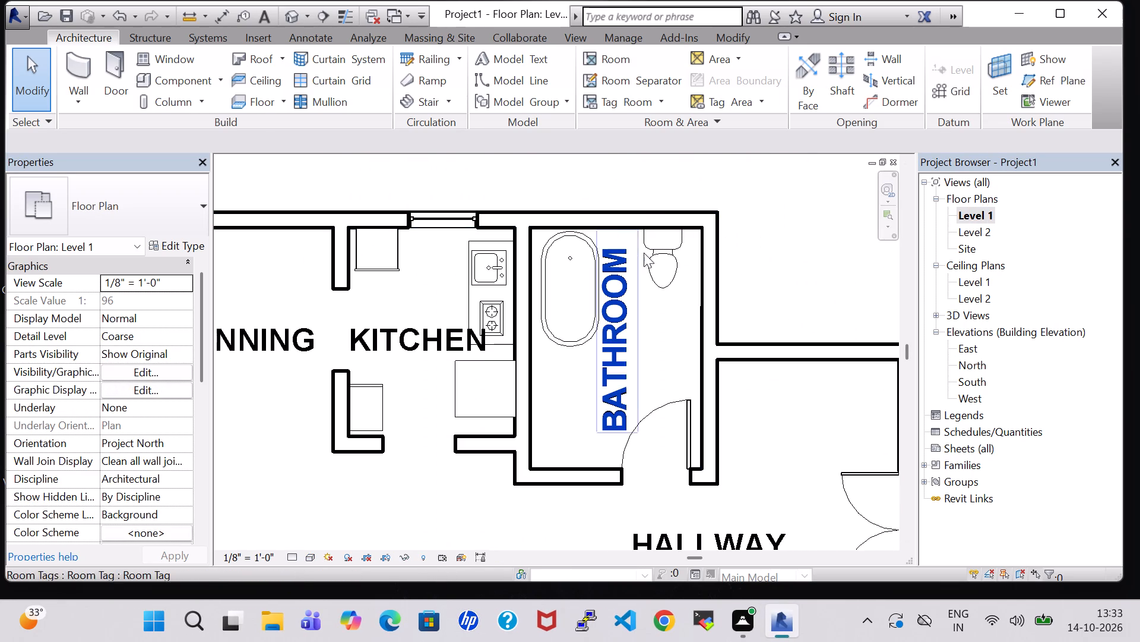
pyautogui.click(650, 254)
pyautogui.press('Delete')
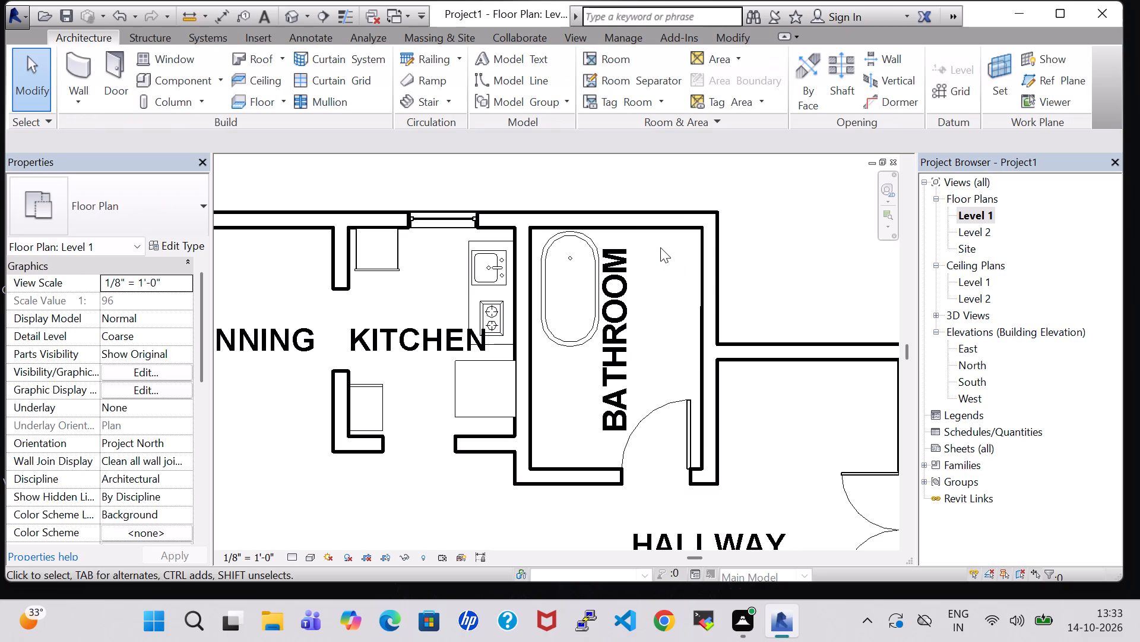
# Load the Toilet-Domestic-3D family from the Plumbing fixtures' Water Closets folder as a component.
pyautogui.click(156, 83)
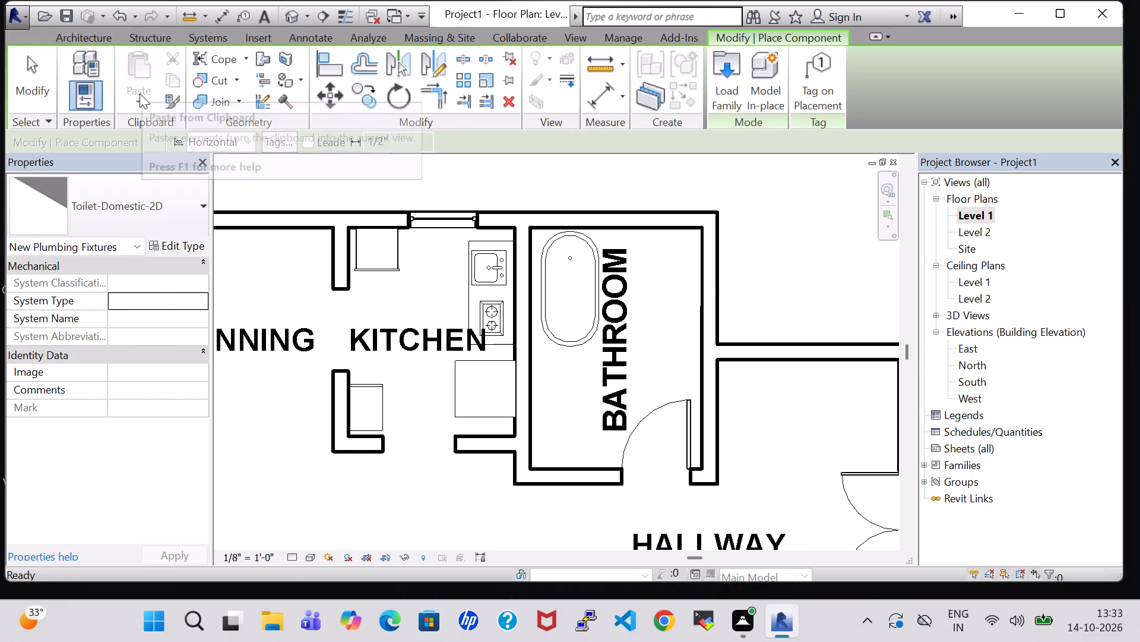
pyautogui.click(721, 96)
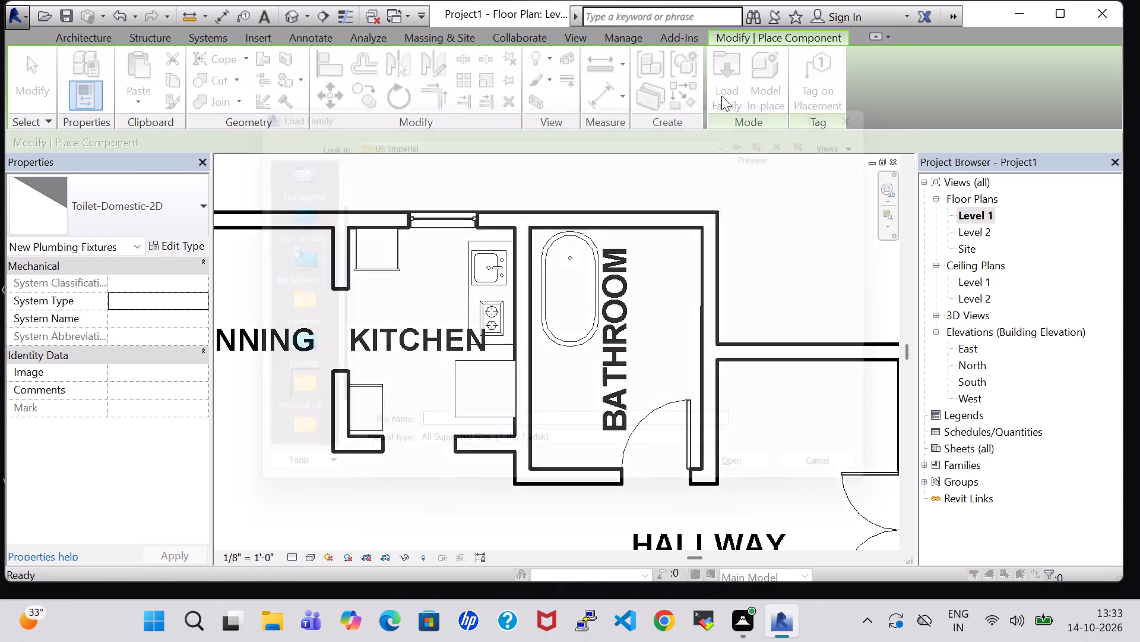
pyautogui.scroll(-2, 690, 272)
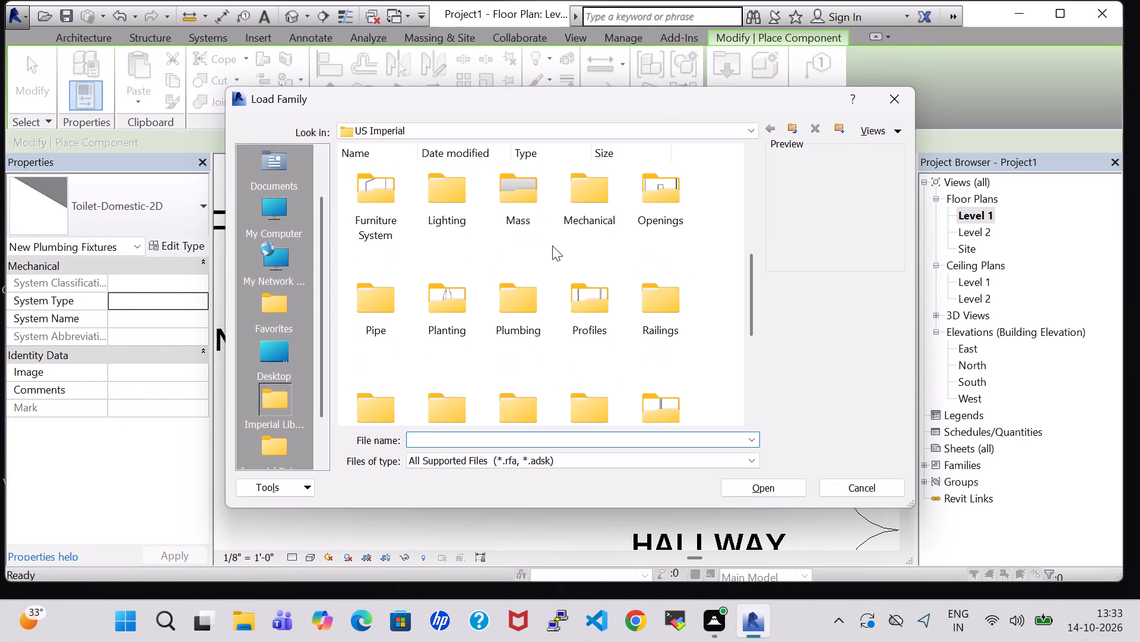
pyautogui.doubleClick(493, 293)
pyautogui.doubleClick(372, 194)
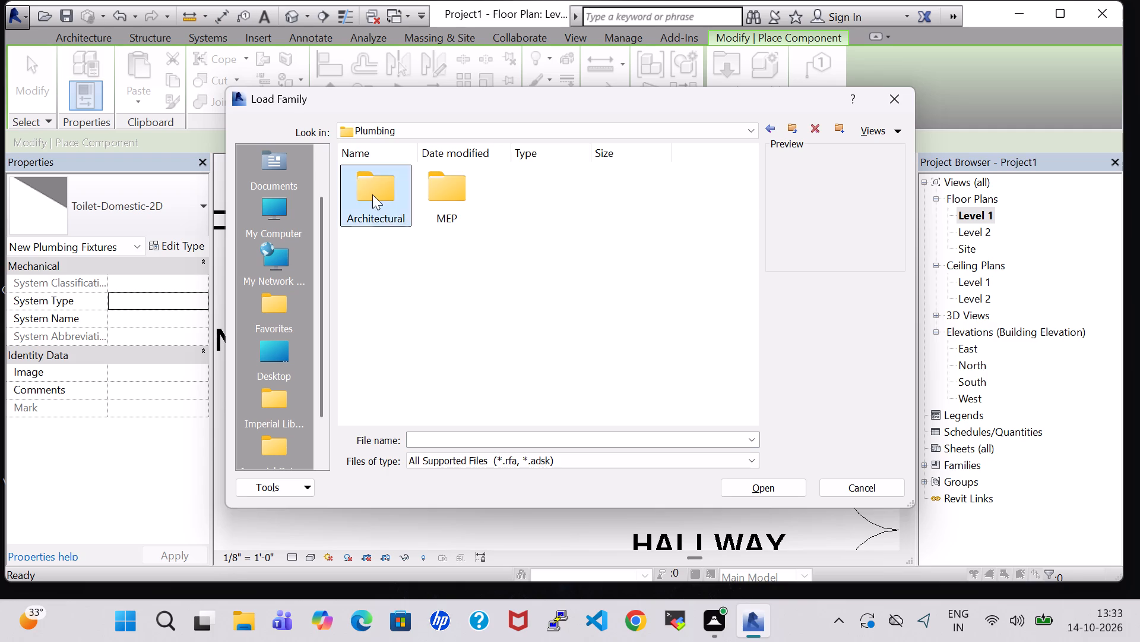
pyautogui.doubleClick(458, 201)
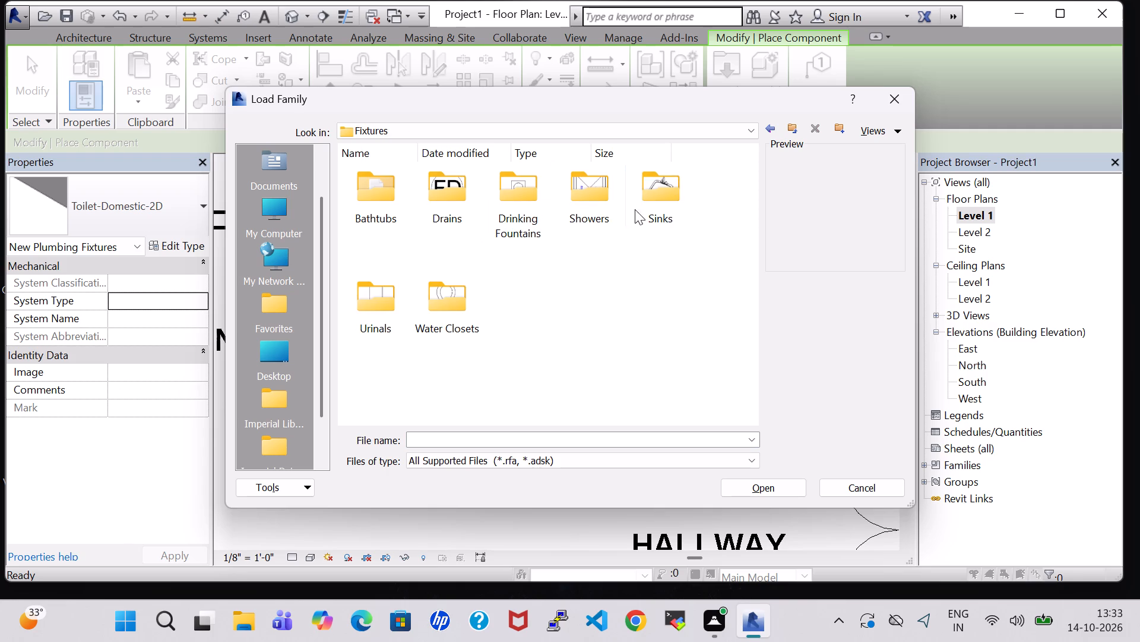
pyautogui.doubleClick(661, 200)
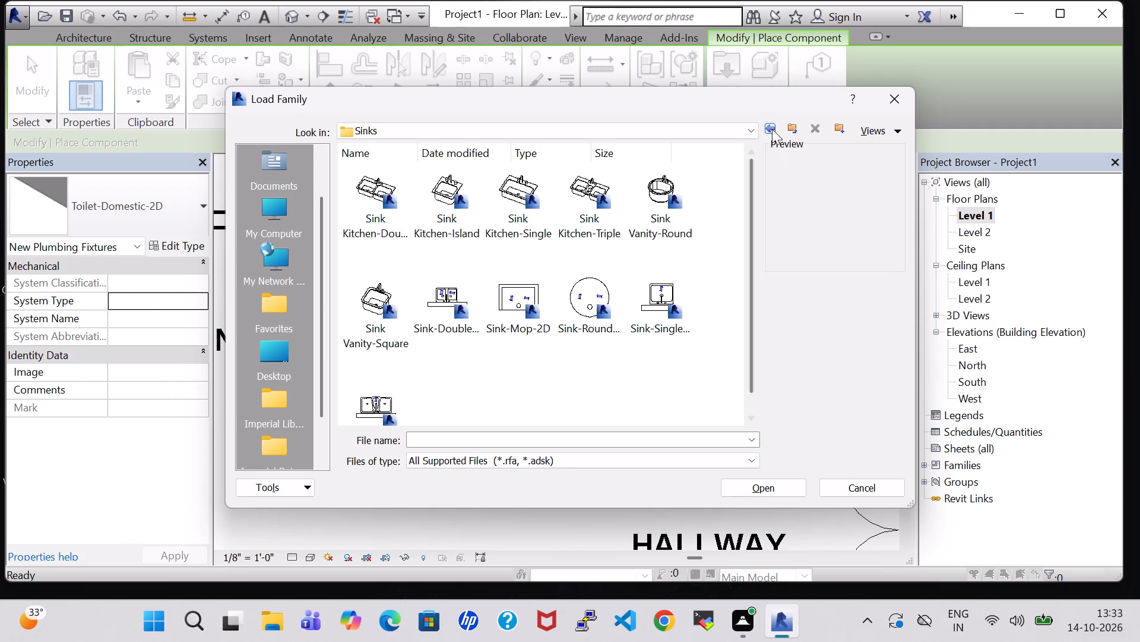
pyautogui.click(771, 129)
pyautogui.doubleClick(458, 304)
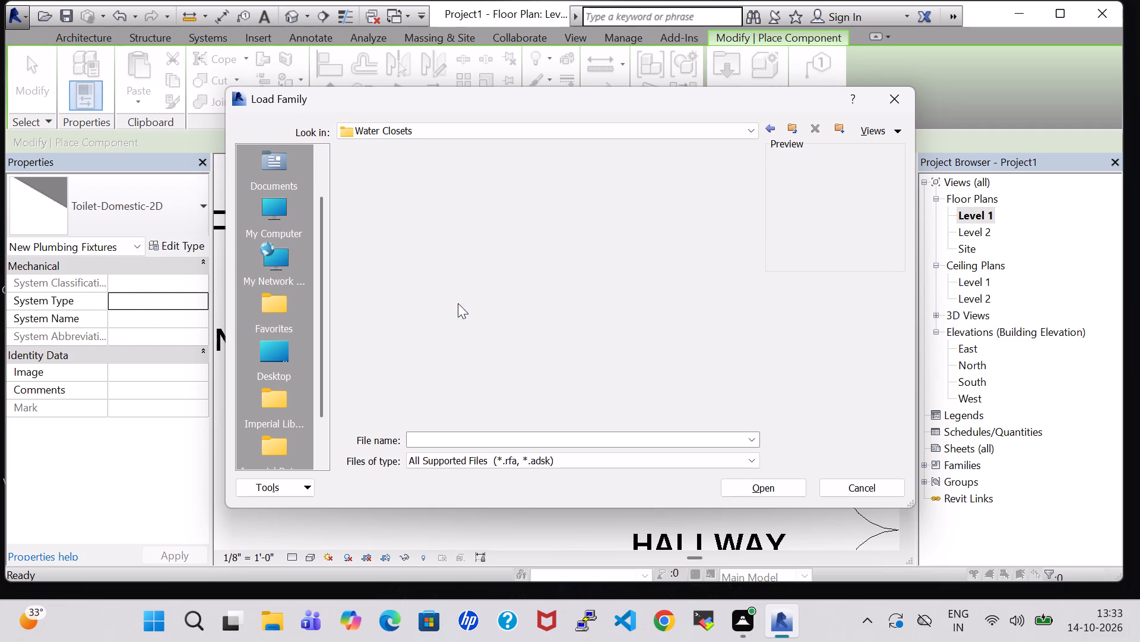
pyautogui.click(603, 191)
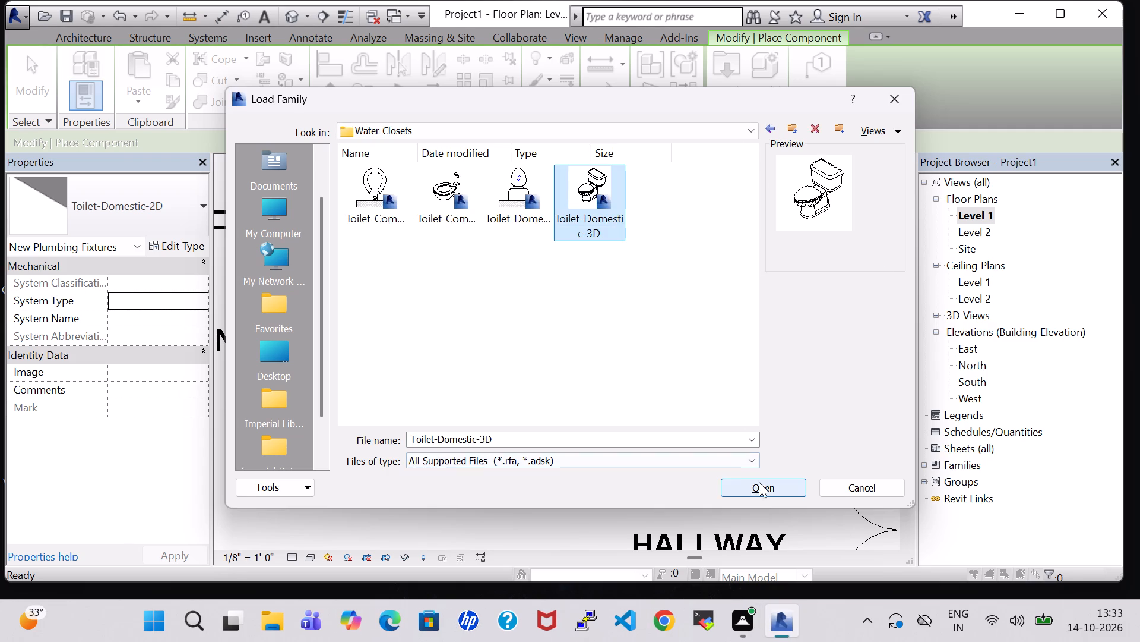
pyautogui.click(760, 487)
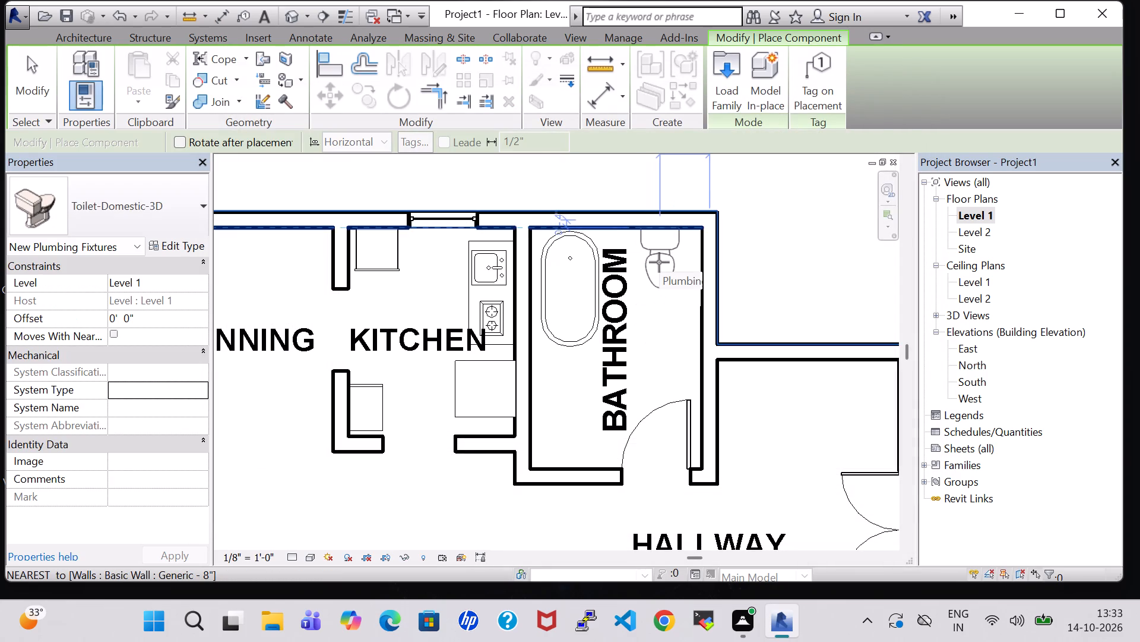
# Place the Toilet-Domestic-3D against the bathroom's north wall east of the tub, about 2'-2" from the east wall.
pyautogui.click(659, 262)
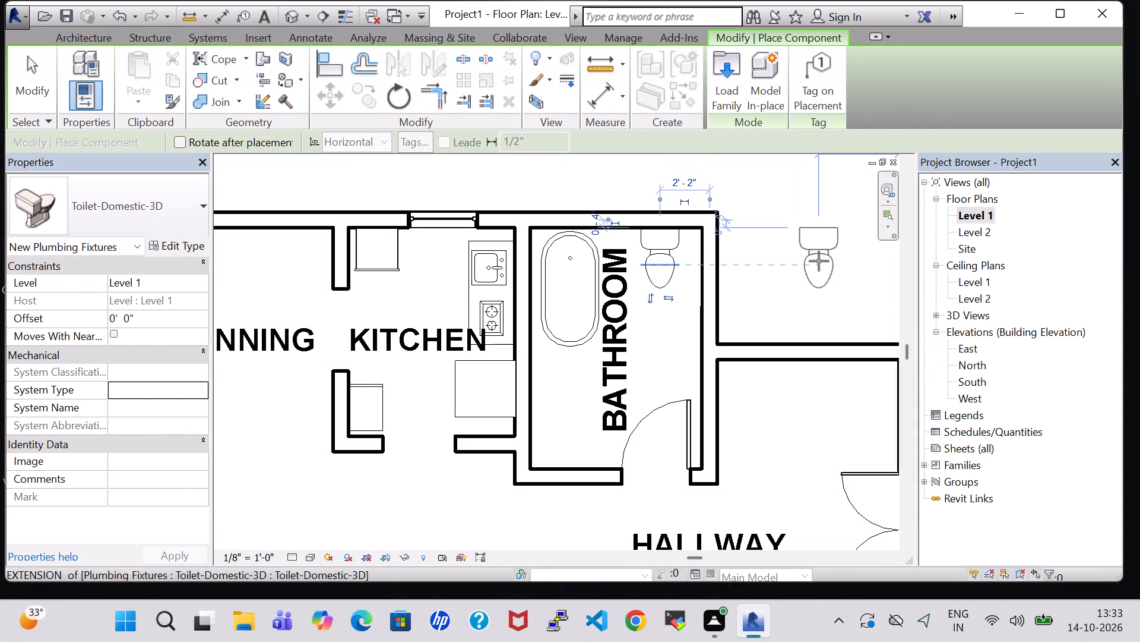
pyautogui.press('Escape')
pyautogui.press('Escape')
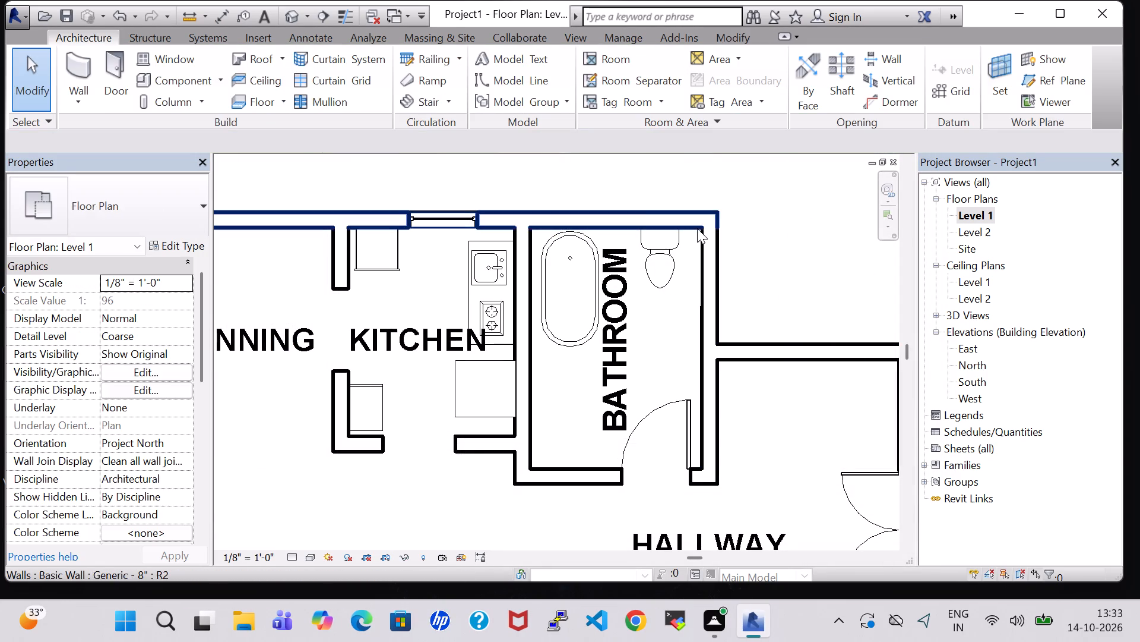
# Load the Sink Vanity-Square family from the Plumbing library's Architectural fixtures Sinks folder as a component.
pyautogui.click(178, 76)
pyautogui.click(721, 81)
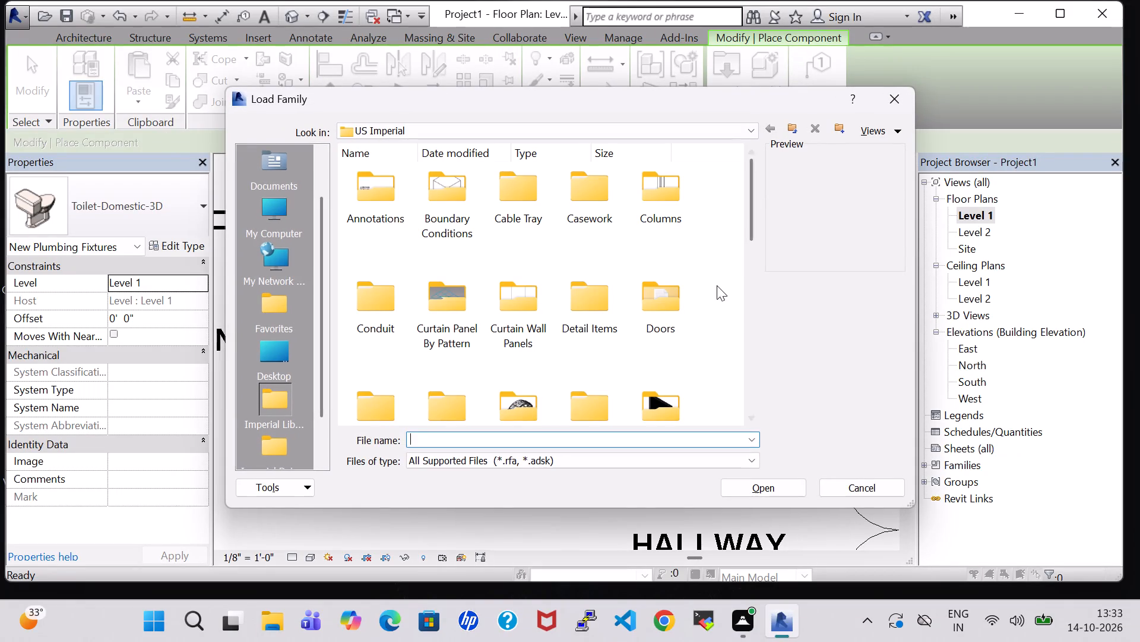
pyautogui.scroll(-1, 708, 292)
pyautogui.scroll(-1, 653, 250)
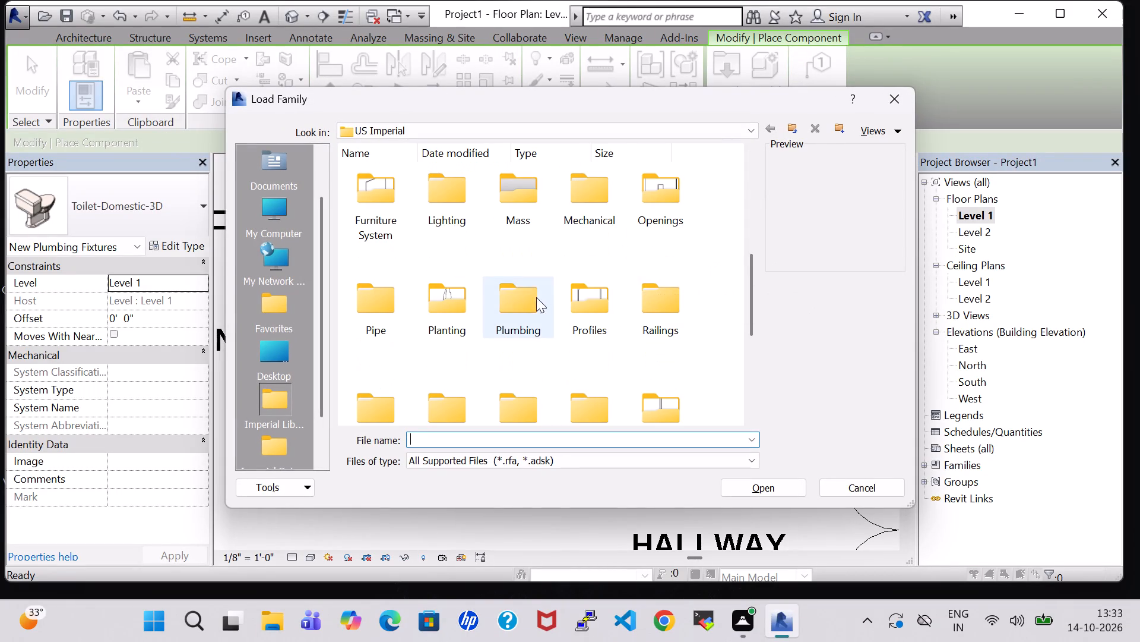
pyautogui.doubleClick(531, 301)
pyautogui.doubleClick(395, 203)
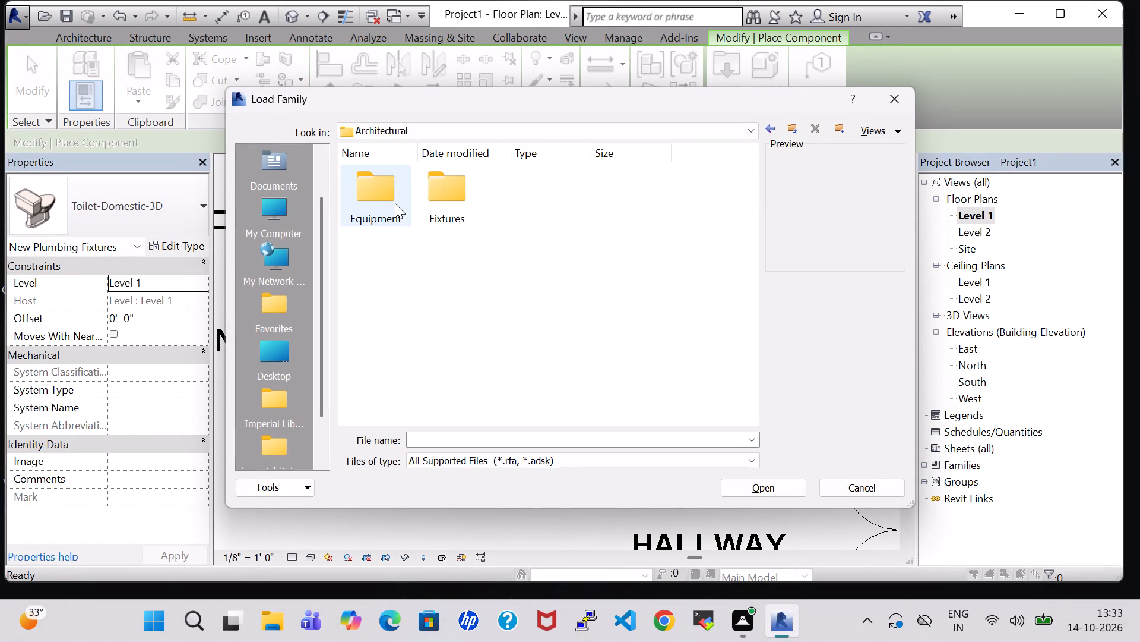
pyautogui.doubleClick(452, 197)
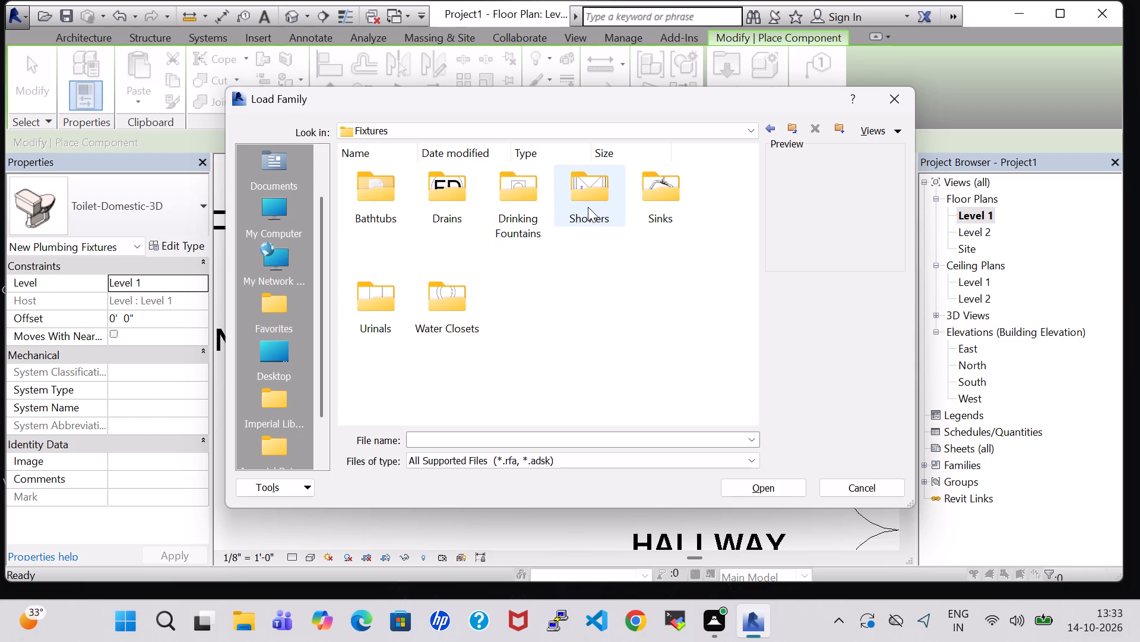
pyautogui.doubleClick(642, 201)
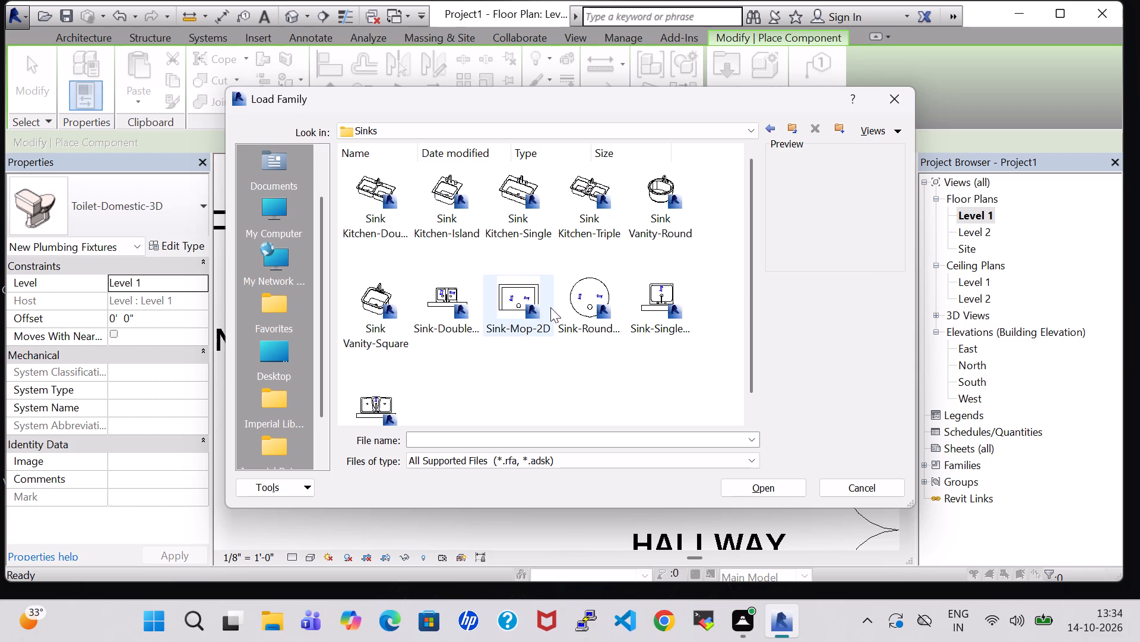
pyautogui.click(593, 313)
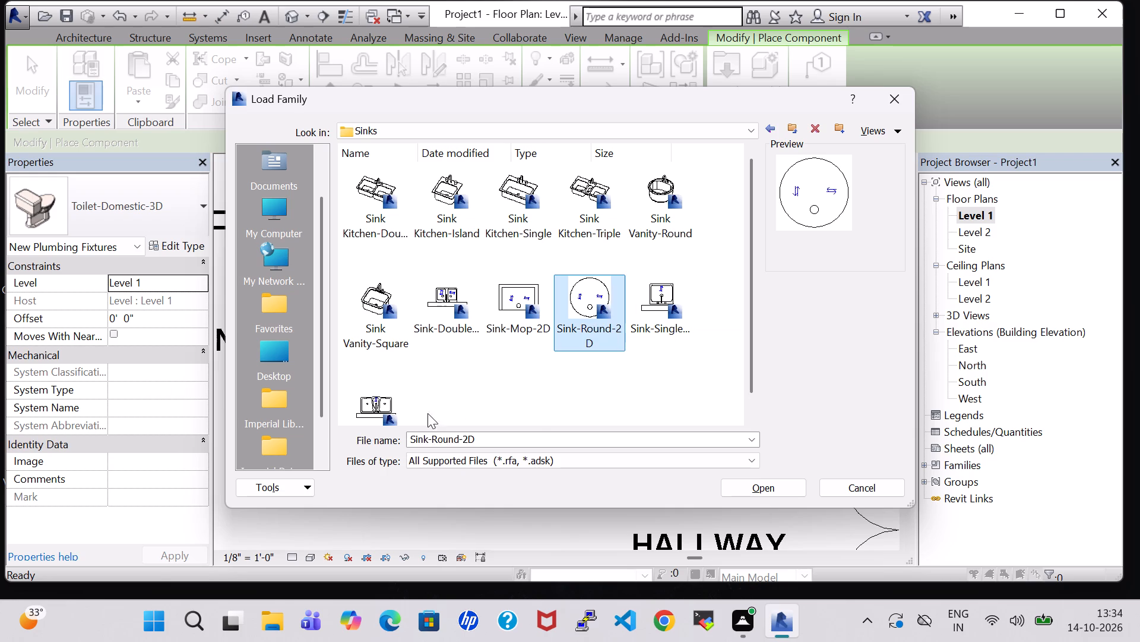
pyautogui.click(372, 413)
pyautogui.click(666, 295)
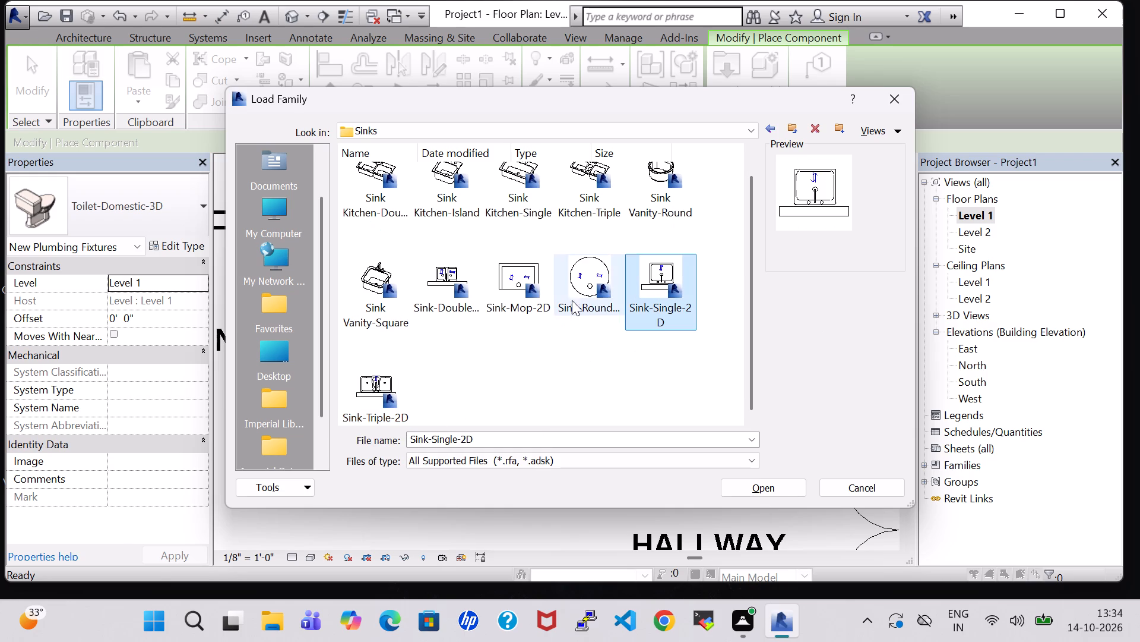
pyautogui.click(446, 293)
pyautogui.click(378, 290)
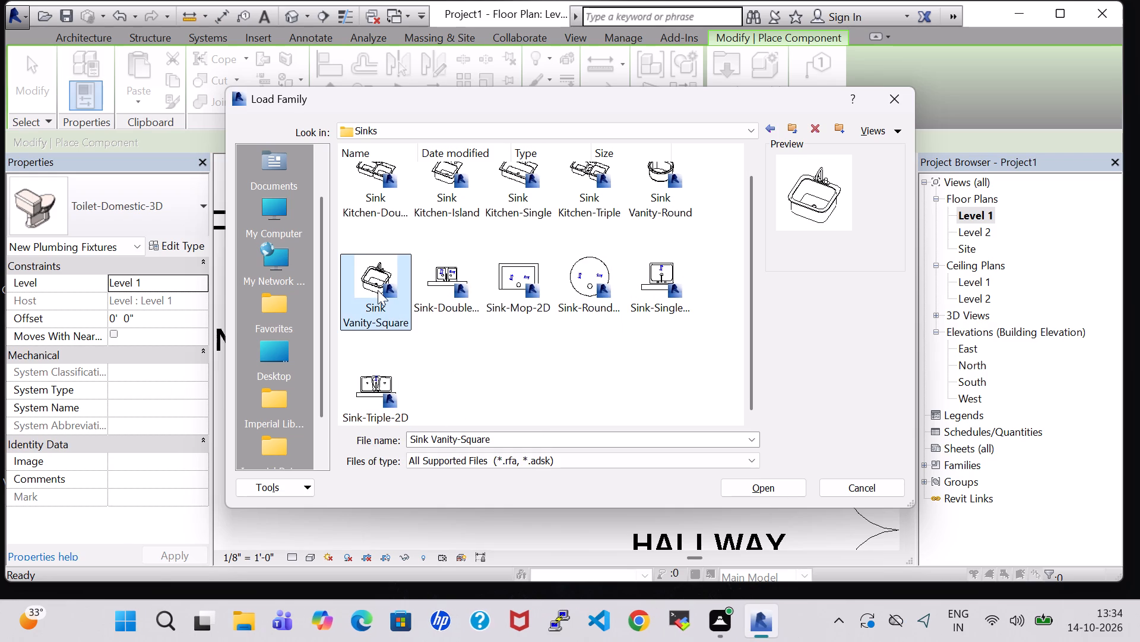
pyautogui.scroll(1, 608, 200)
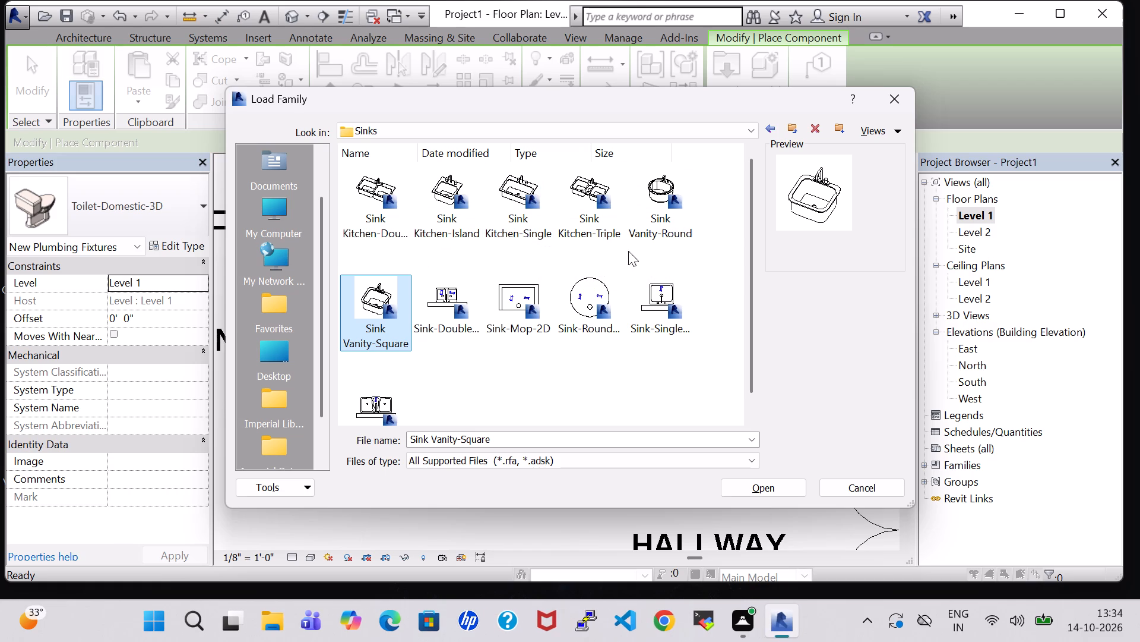
pyautogui.click(793, 487)
# Place the 20" x 18" Sink Vanity-Square, rotated to back onto the bathroom's west wall, just south of the tub, about 6'-1" from the north wall.
pyautogui.press('space')
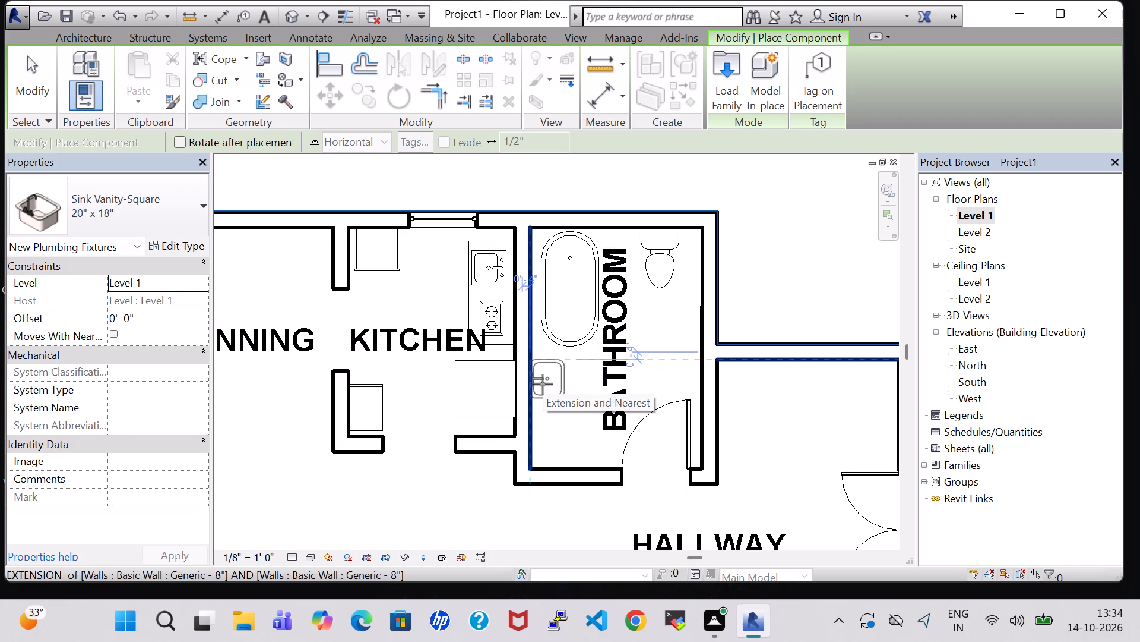
pyautogui.click(543, 384)
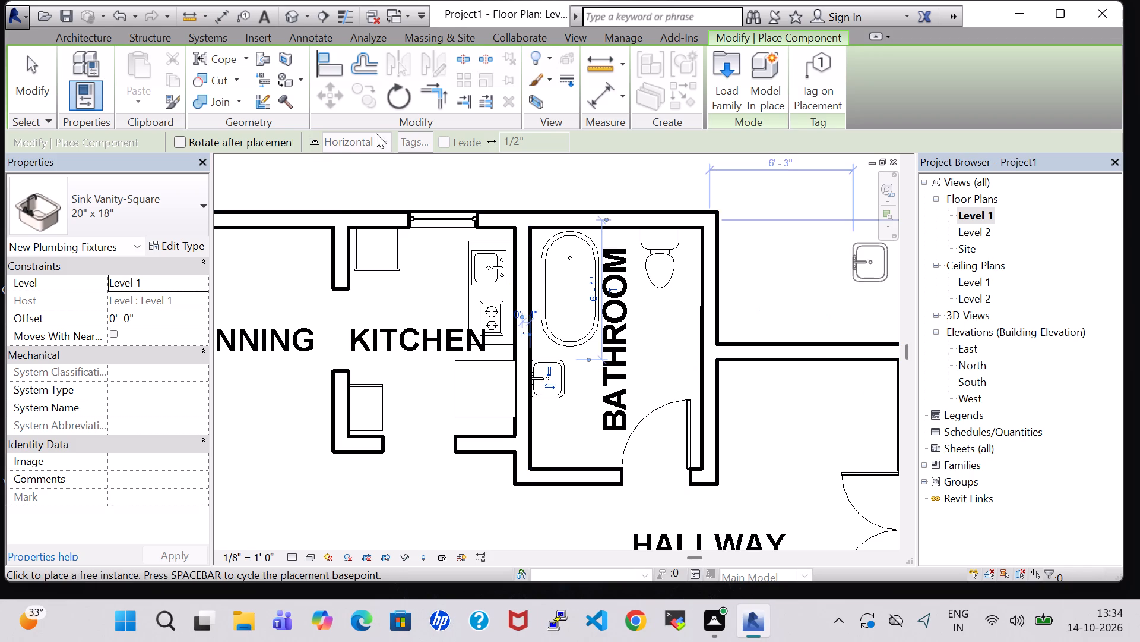
pyautogui.press('Escape')
pyautogui.press('Escape')
# Nudge the vanity sink south along the bathroom's west wall to about 7'-5" from the north wall.
pyautogui.click(566, 373)
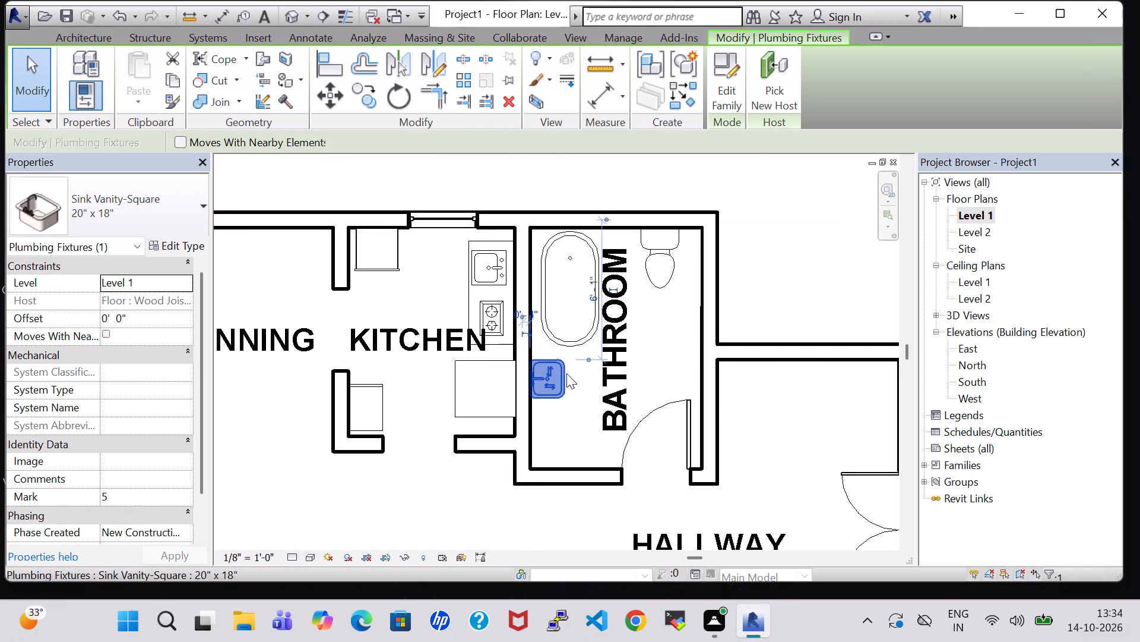
pyautogui.press('Down')
pyautogui.press('Down')
pyautogui.press('Down')
pyautogui.press('Down')
pyautogui.press('Down')
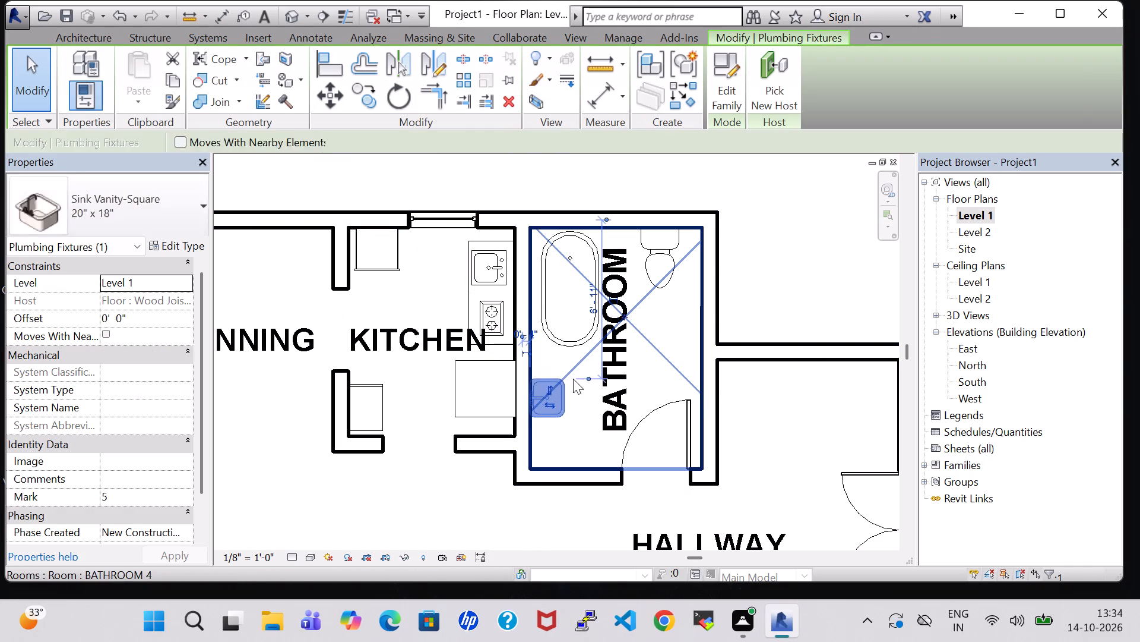
pyautogui.press('Down')
pyautogui.press('Down')
pyautogui.press('Down')
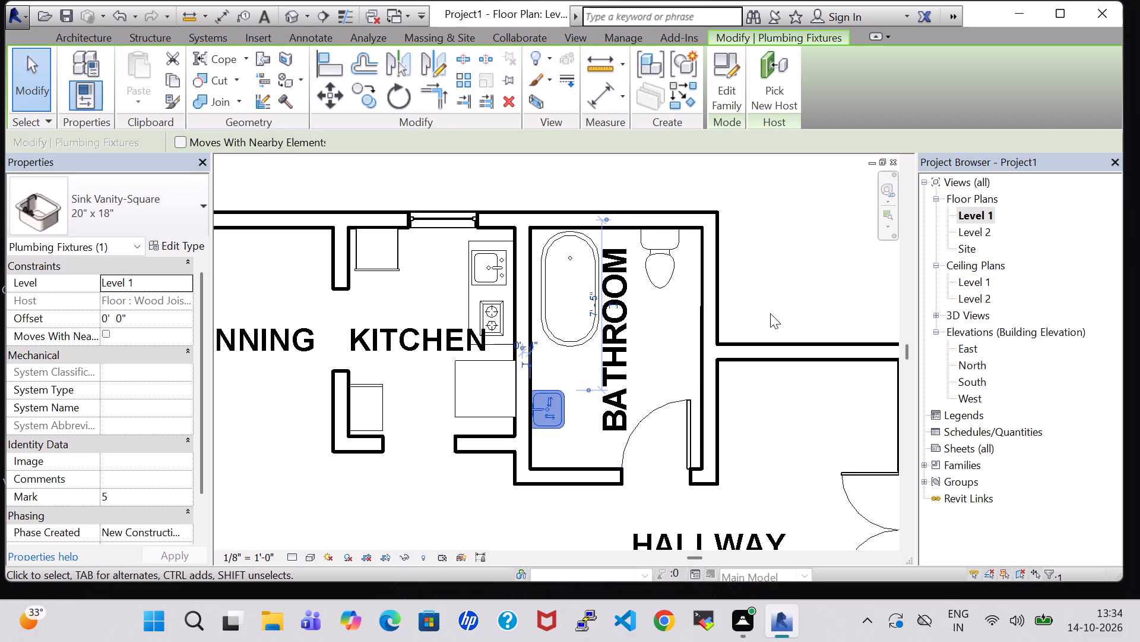
pyautogui.click(770, 313)
# Set the bathroom vanity sink's offset from Level 1 to 2' 0".
pyautogui.click(549, 394)
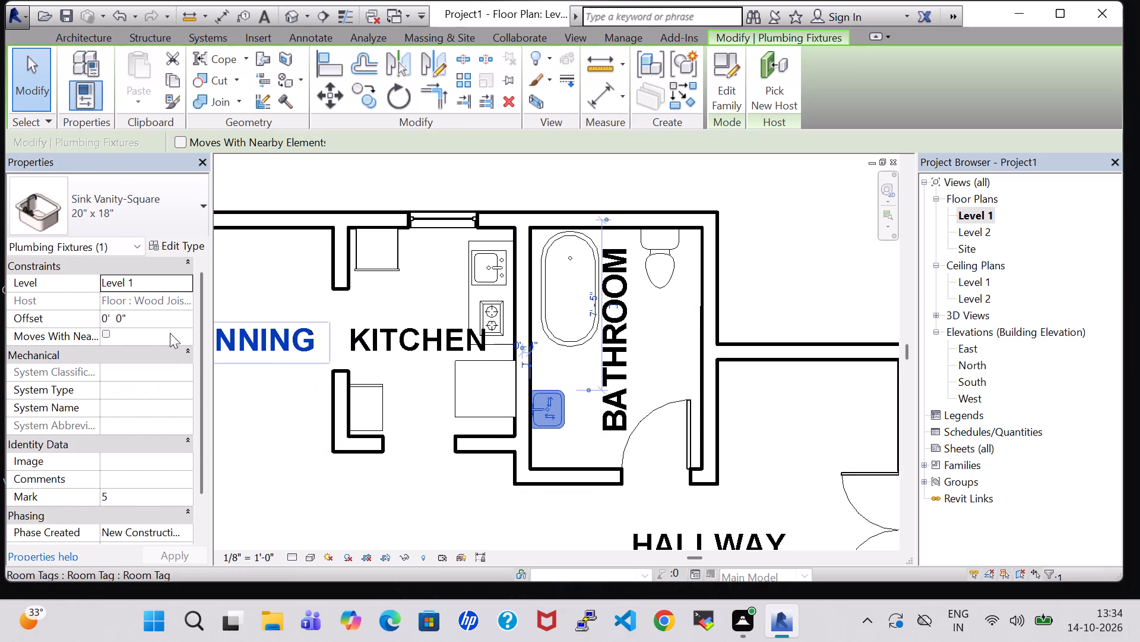
pyautogui.click(104, 317)
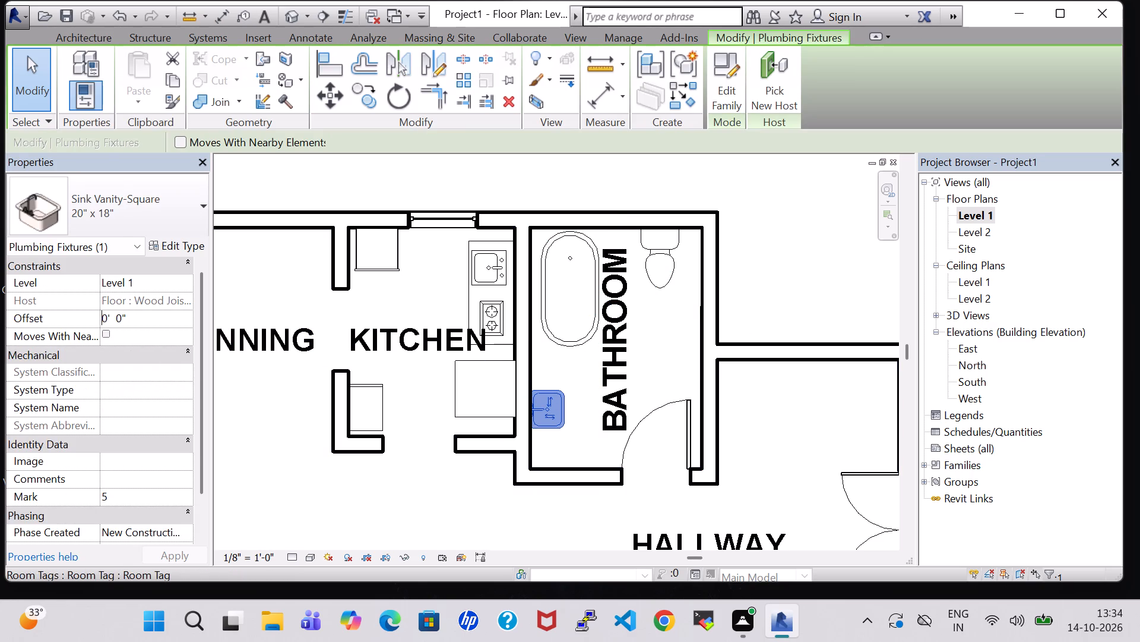
pyautogui.press('Right')
pyautogui.press('BackSpace')
pyautogui.press('2')
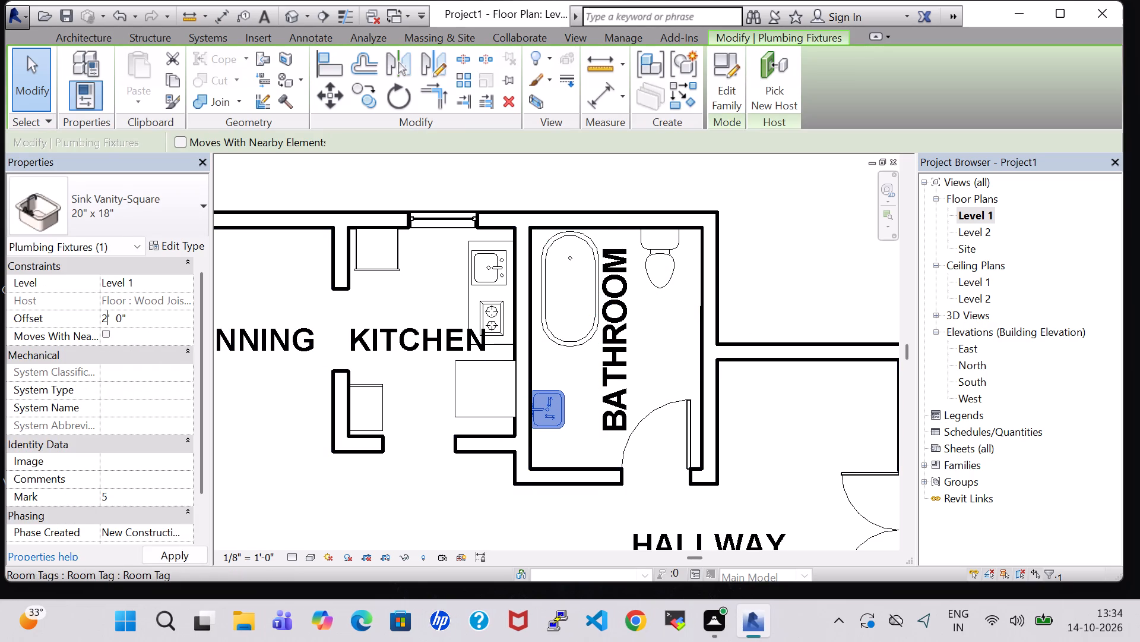
pyautogui.press('Return')
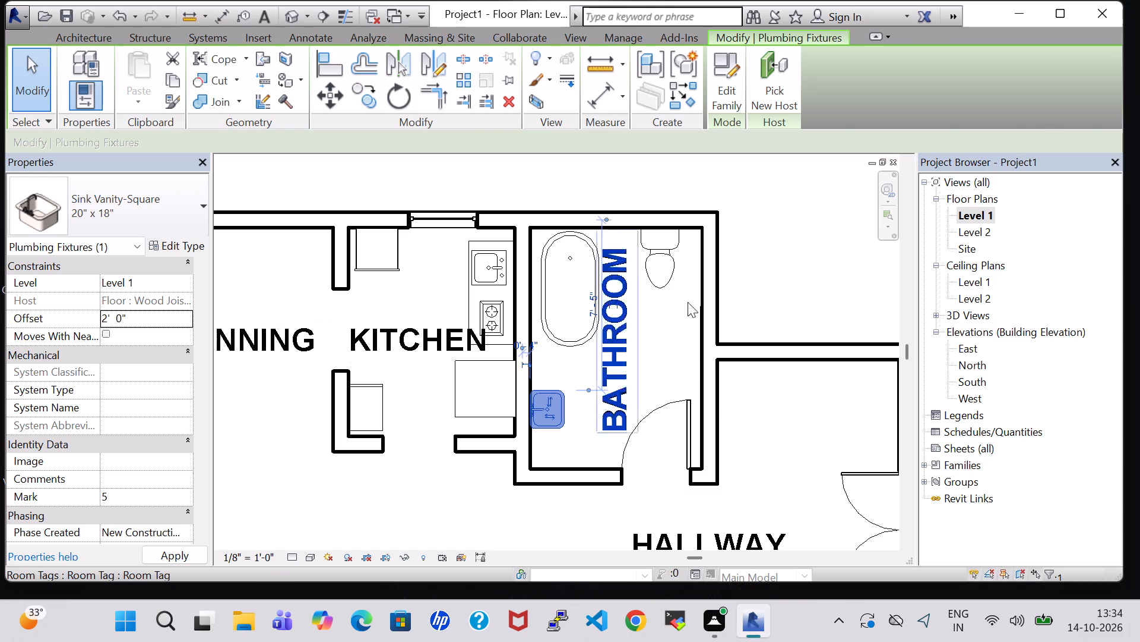
pyautogui.click(816, 265)
# Examine the raised vanity sink and the other bathroom fixtures in the 3D view from several angles.
pyautogui.click(292, 21)
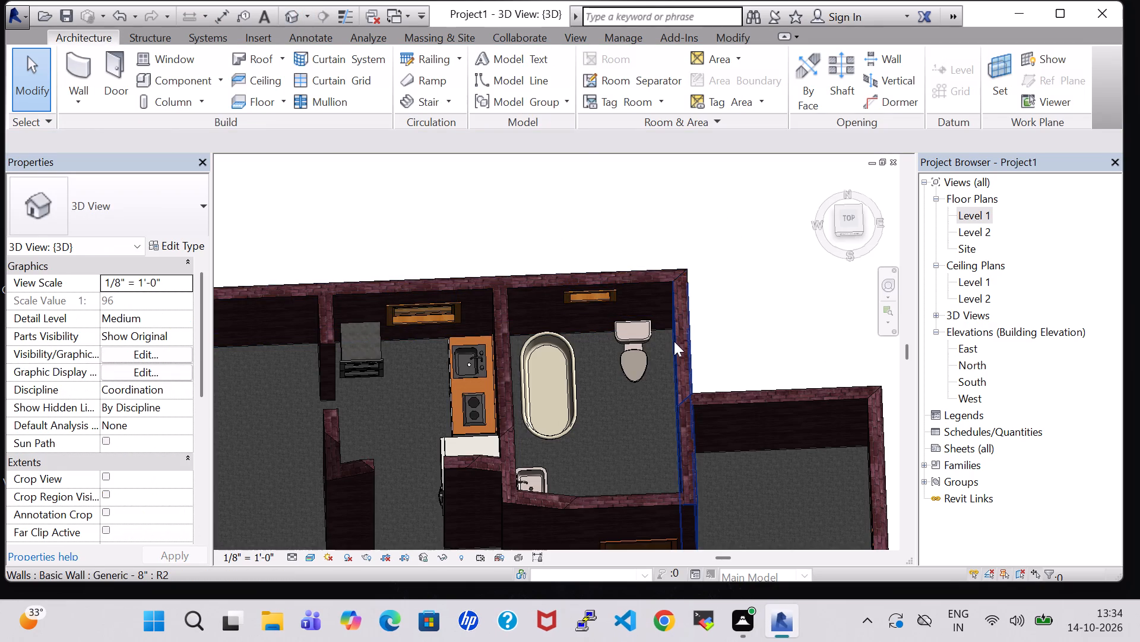
pyautogui.keyDown('shift'); pyautogui.moveTo(732, 328); pyautogui.dragTo(608, 366, button='middle'); pyautogui.keyUp('shift')
pyautogui.keyDown('shift'); pyautogui.scroll(-1, 667, 356); pyautogui.keyUp('shift')
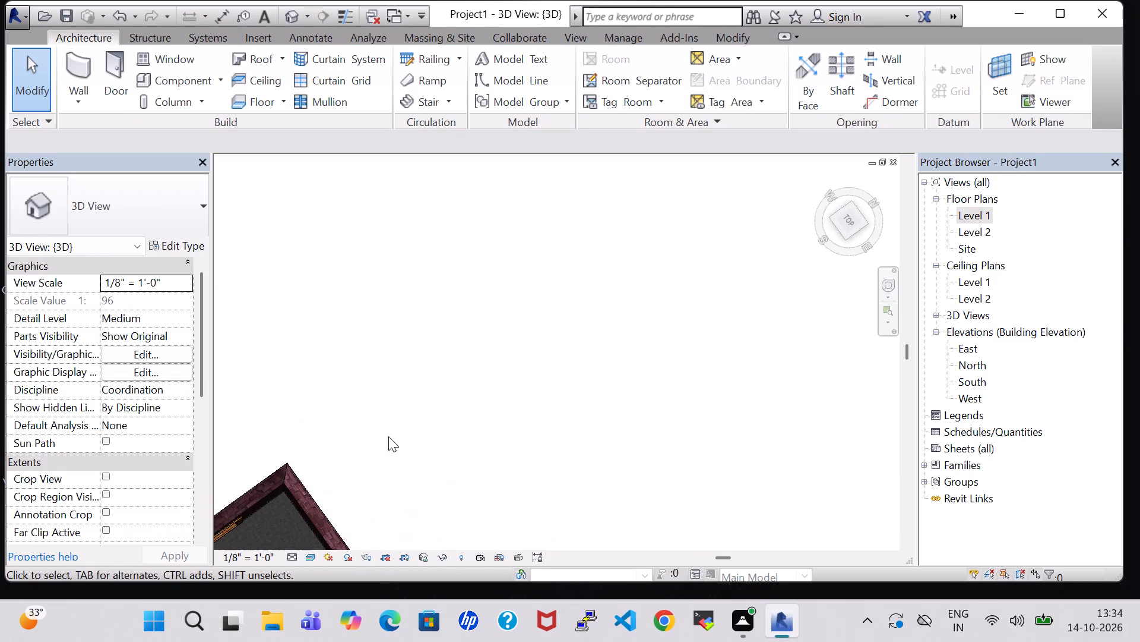
pyautogui.moveTo(388, 436); pyautogui.dragTo(526, 162, button='middle')
pyautogui.moveTo(584, 408); pyautogui.dragTo(578, 203, button='middle')
pyautogui.keyDown('shift'); pyautogui.moveTo(726, 460); pyautogui.dragTo(689, 377, button='middle'); pyautogui.keyUp('shift')
pyautogui.moveTo(596, 385); pyautogui.dragTo(618, 269, button='middle')
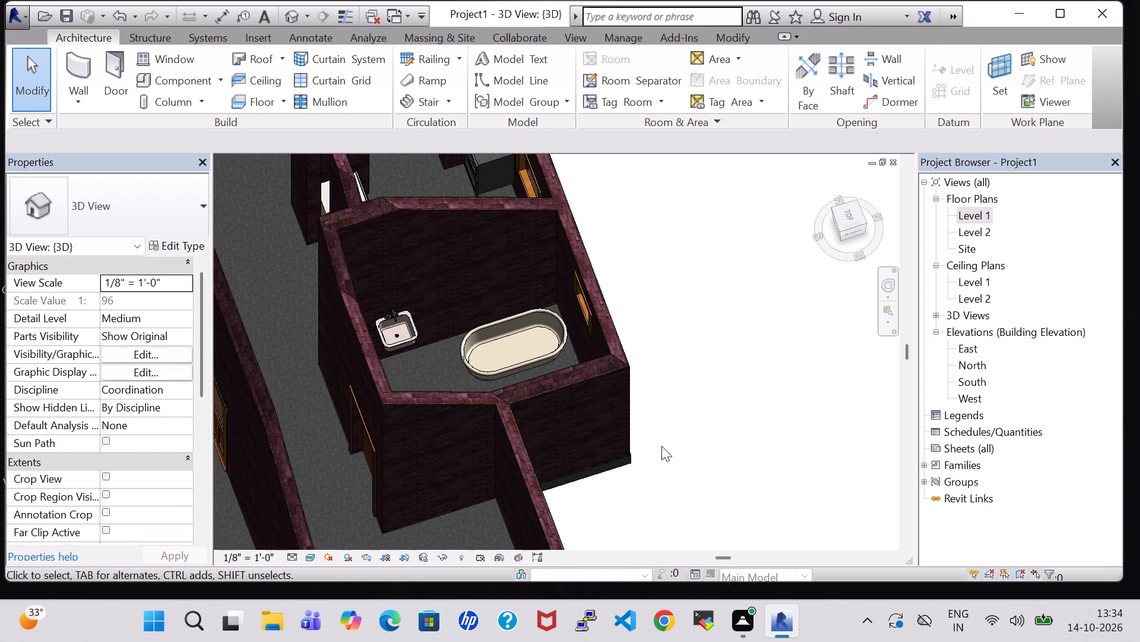
pyautogui.keyDown('shift'); pyautogui.moveTo(666, 447); pyautogui.dragTo(711, 460, button='middle'); pyautogui.keyUp('shift')
pyautogui.keyDown('shift'); pyautogui.moveTo(793, 351); pyautogui.dragTo(798, 351, button='middle'); pyautogui.keyUp('shift')
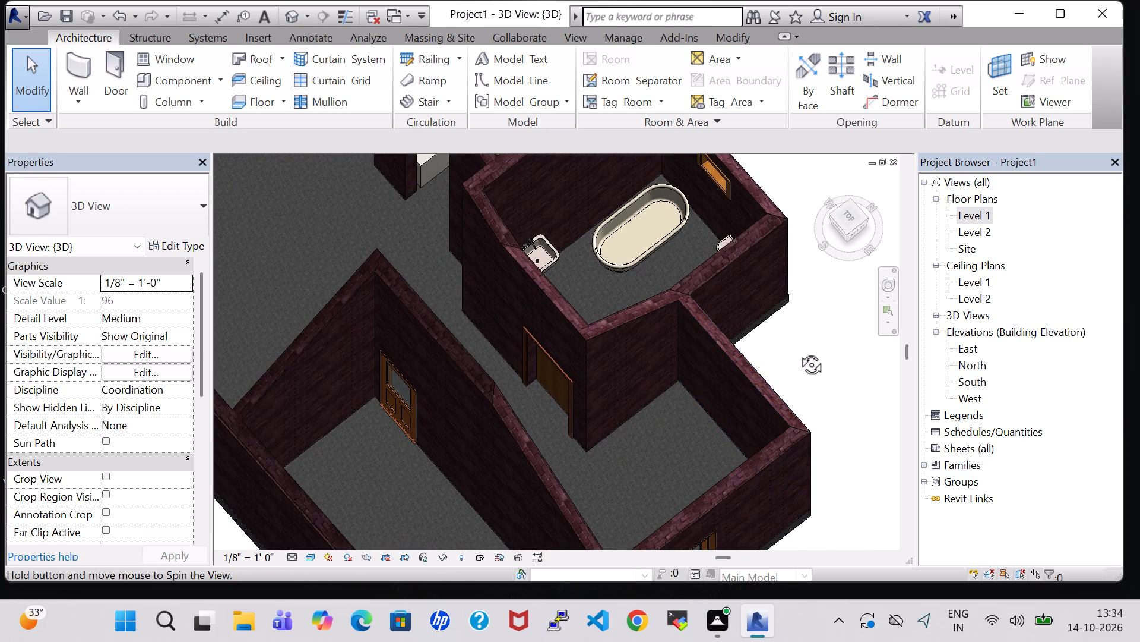
pyautogui.keyDown('shift'); pyautogui.moveTo(798, 351); pyautogui.dragTo(840, 394, button='middle'); pyautogui.keyUp('shift')
pyautogui.moveTo(420, 250); pyautogui.dragTo(359, 383, button='middle')
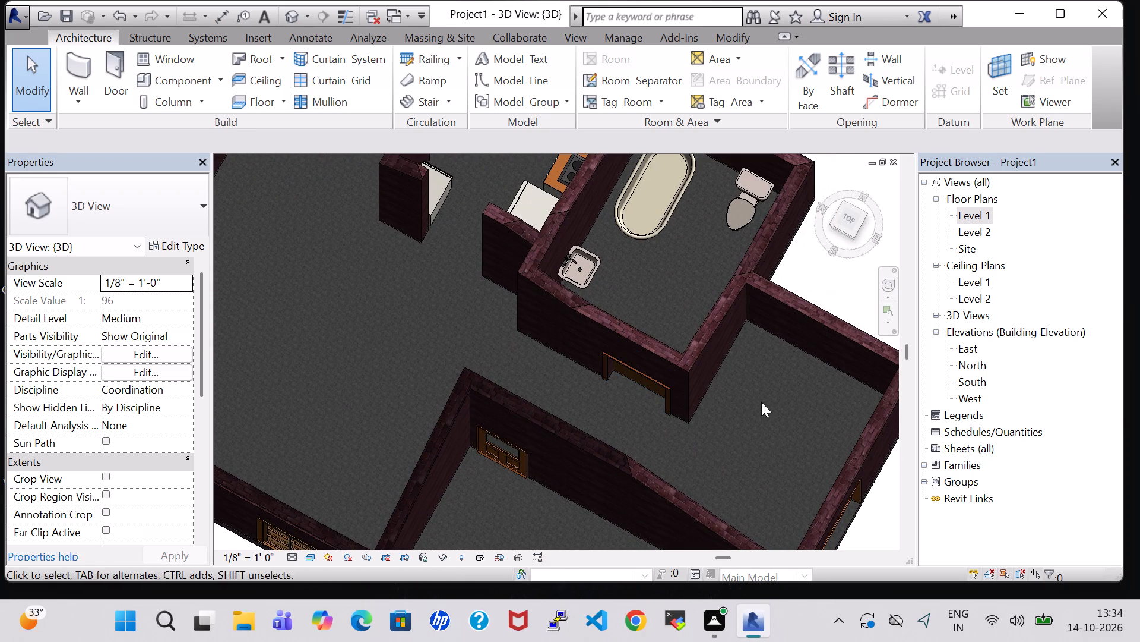
pyautogui.keyDown('shift'); pyautogui.moveTo(761, 402); pyautogui.dragTo(777, 382, button='middle'); pyautogui.keyUp('shift')
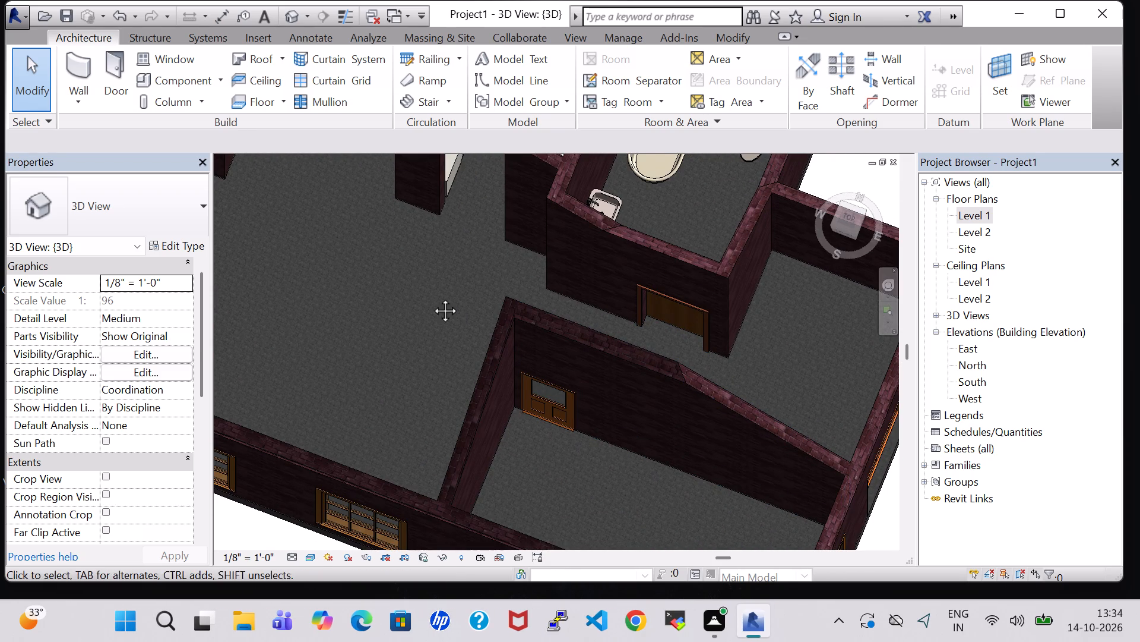
pyautogui.moveTo(432, 297); pyautogui.dragTo(343, 356, button='middle')
# Return to the Level 1 floor plan and load the Trash Compactor family from the Specialty Equipment Domestic folder as a component.
pyautogui.doubleClick(960, 218)
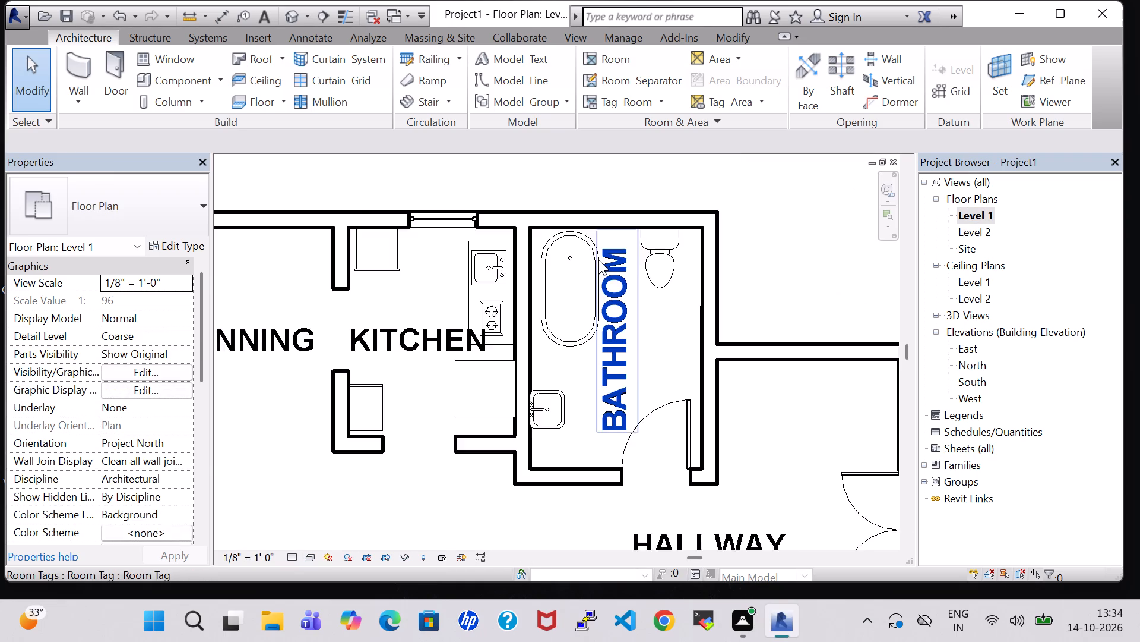
pyautogui.scroll(-2, 598, 260)
pyautogui.click(194, 77)
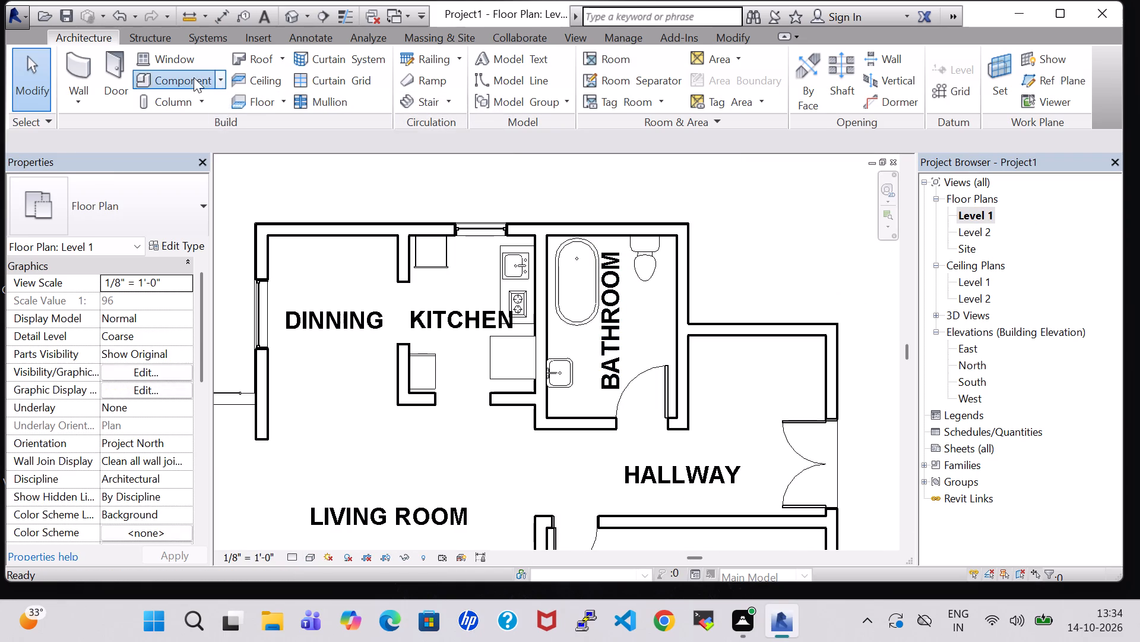
pyautogui.click(733, 85)
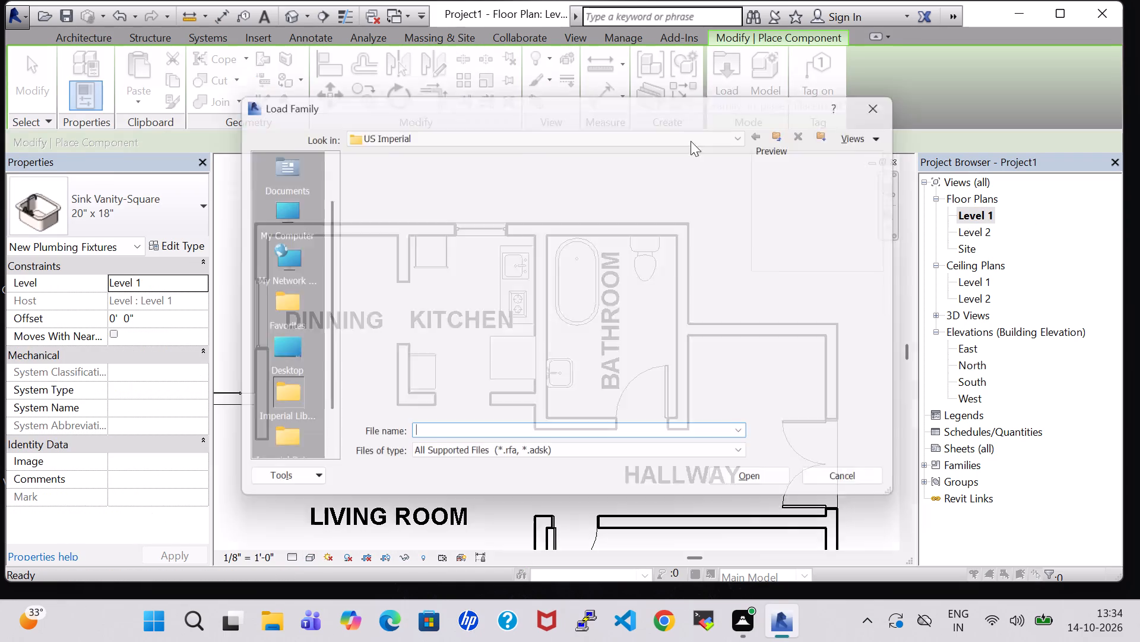
pyautogui.scroll(-1, 606, 316)
pyautogui.doubleClick(660, 241)
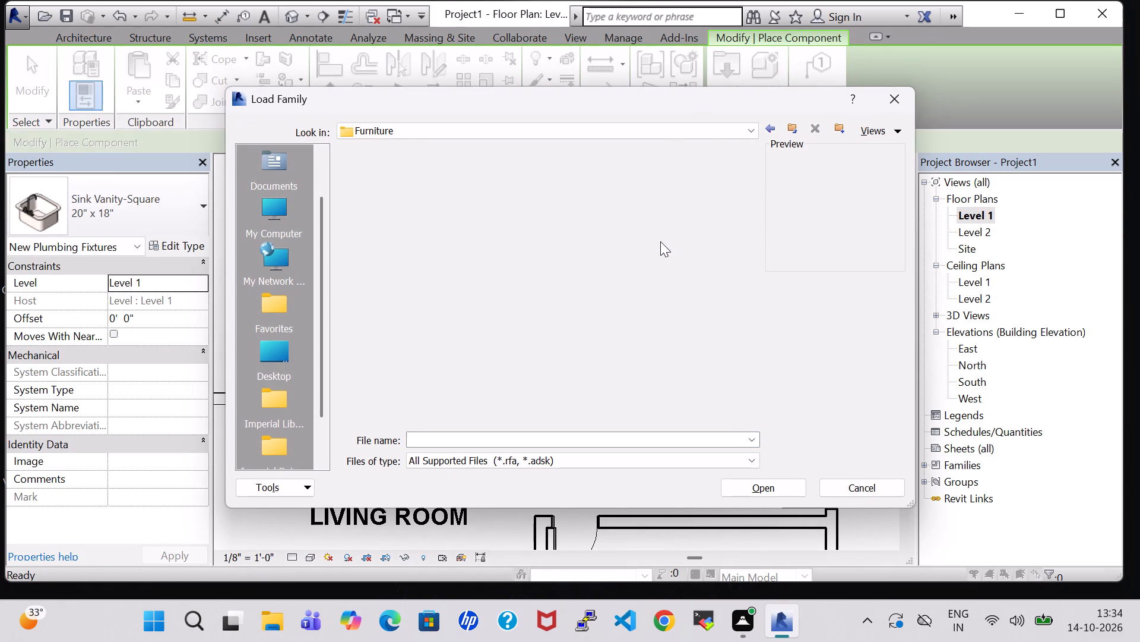
pyautogui.doubleClick(540, 194)
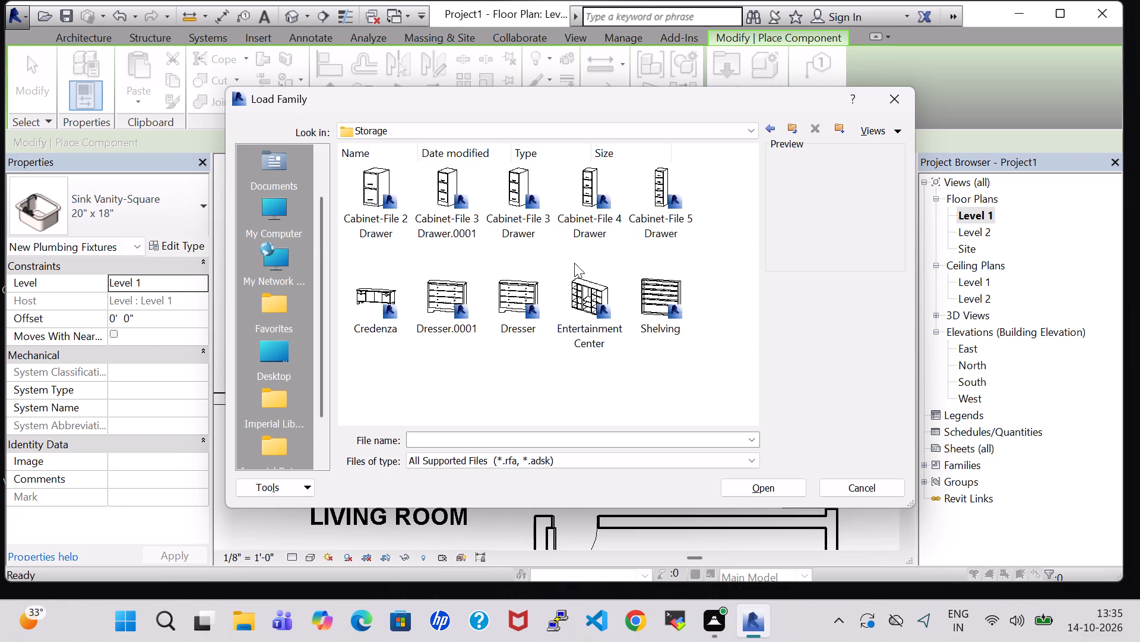
pyautogui.click(770, 133)
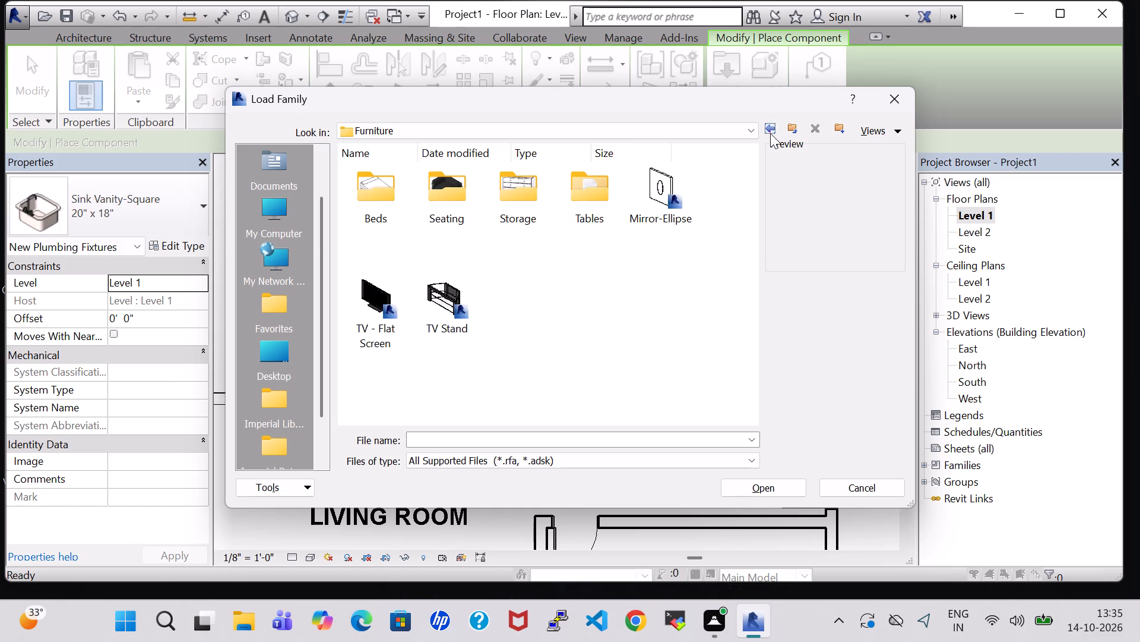
pyautogui.click(770, 133)
pyautogui.scroll(-2, 522, 261)
pyautogui.scroll(-1, 452, 291)
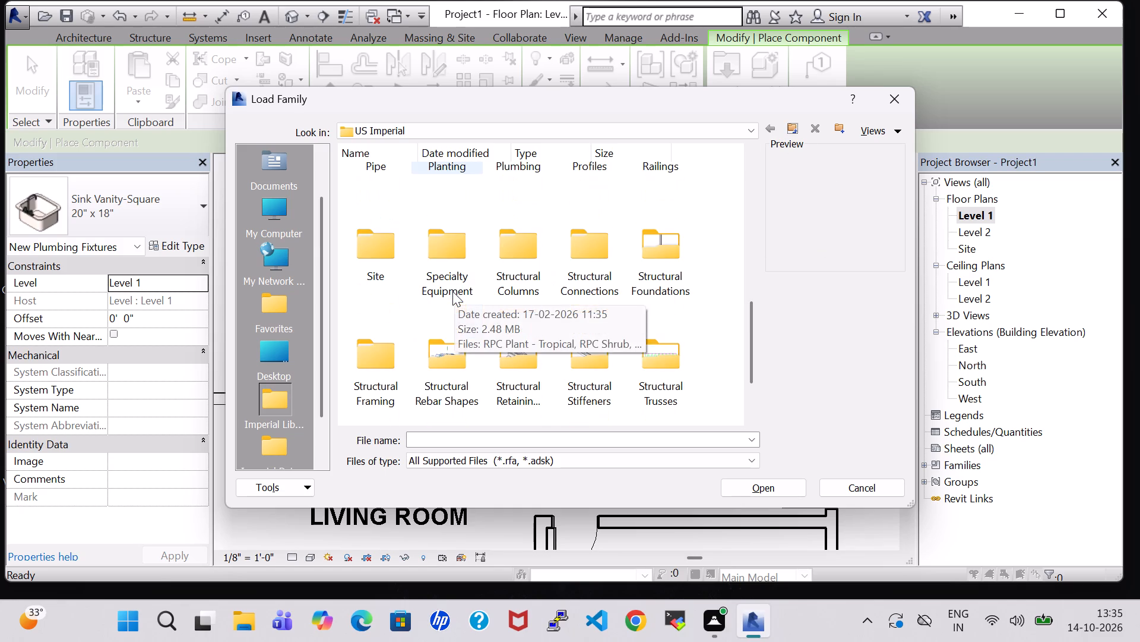
pyautogui.doubleClick(444, 247)
pyautogui.doubleClick(432, 207)
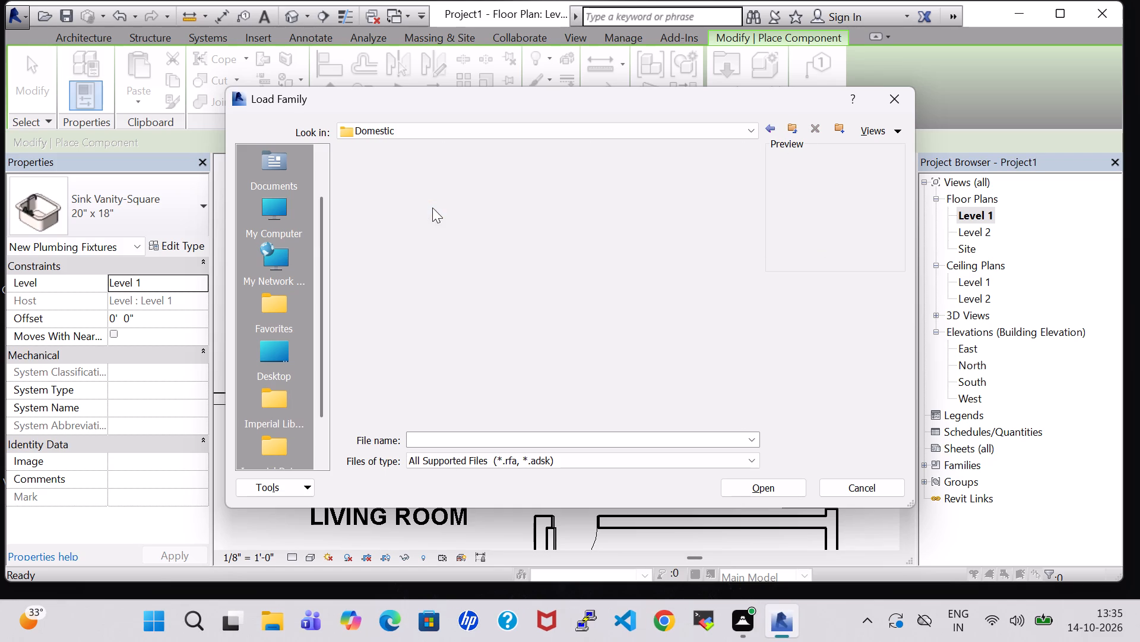
pyautogui.scroll(-1, 540, 331)
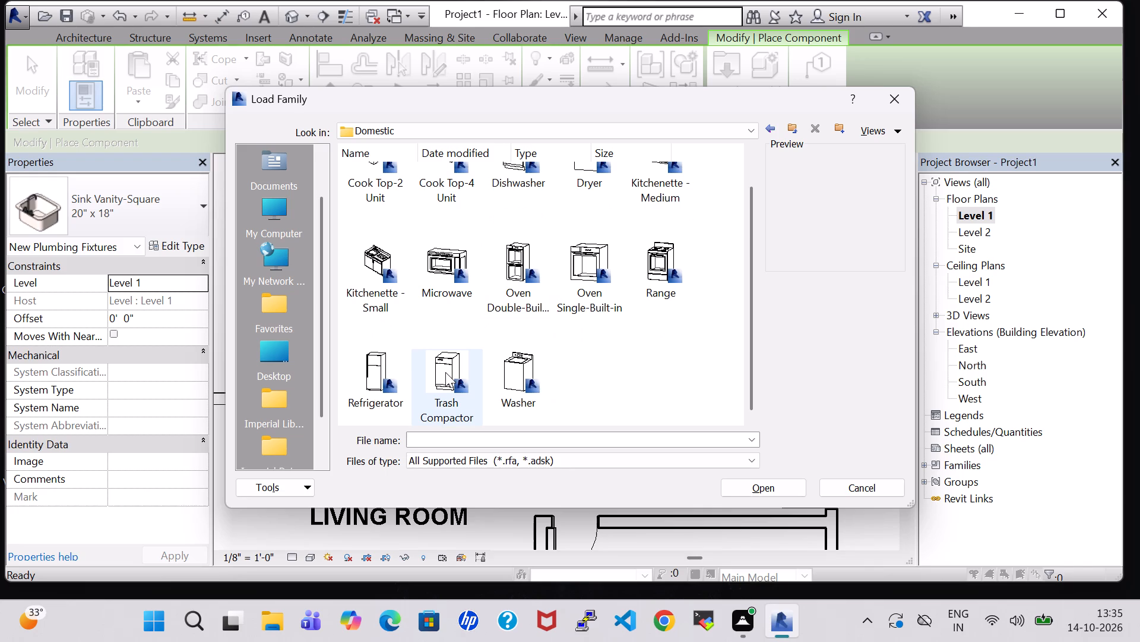
pyautogui.click(445, 372)
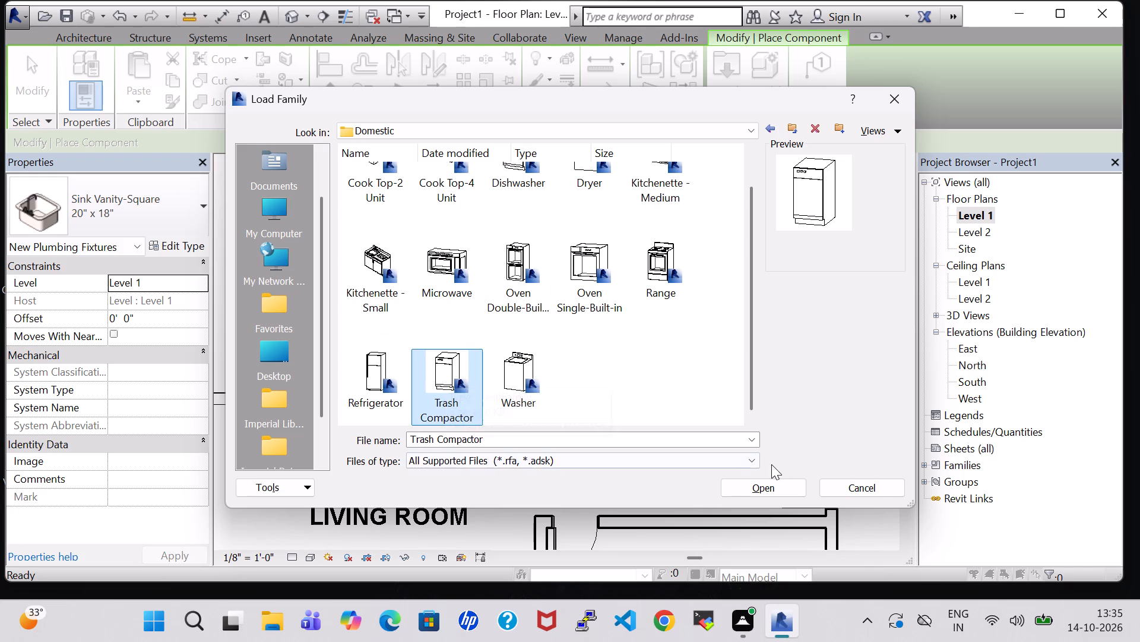
pyautogui.click(778, 495)
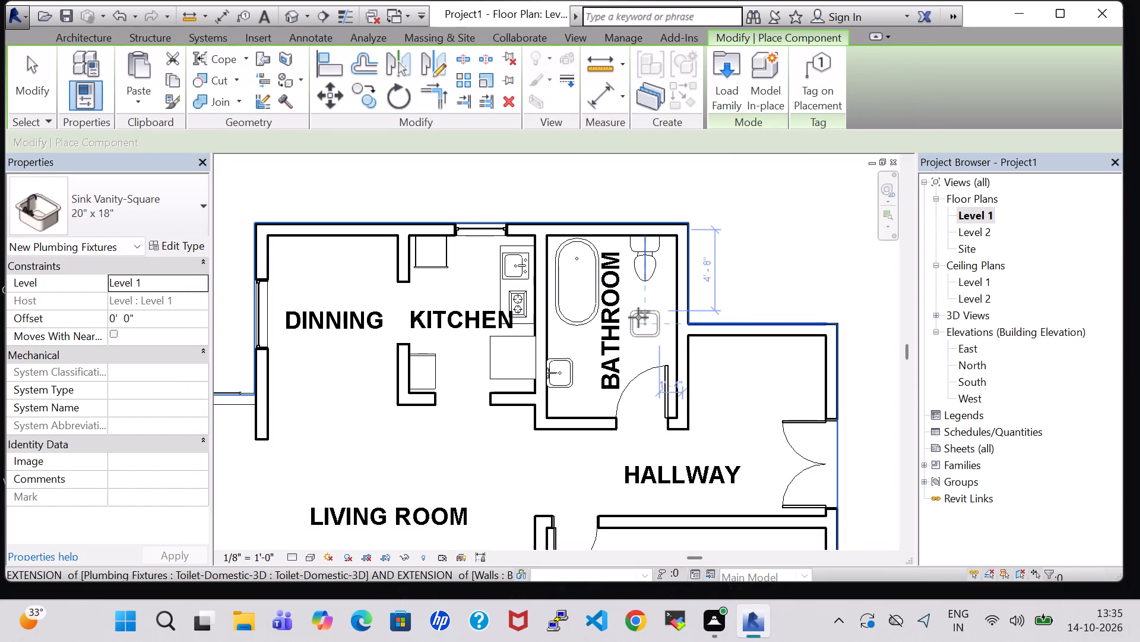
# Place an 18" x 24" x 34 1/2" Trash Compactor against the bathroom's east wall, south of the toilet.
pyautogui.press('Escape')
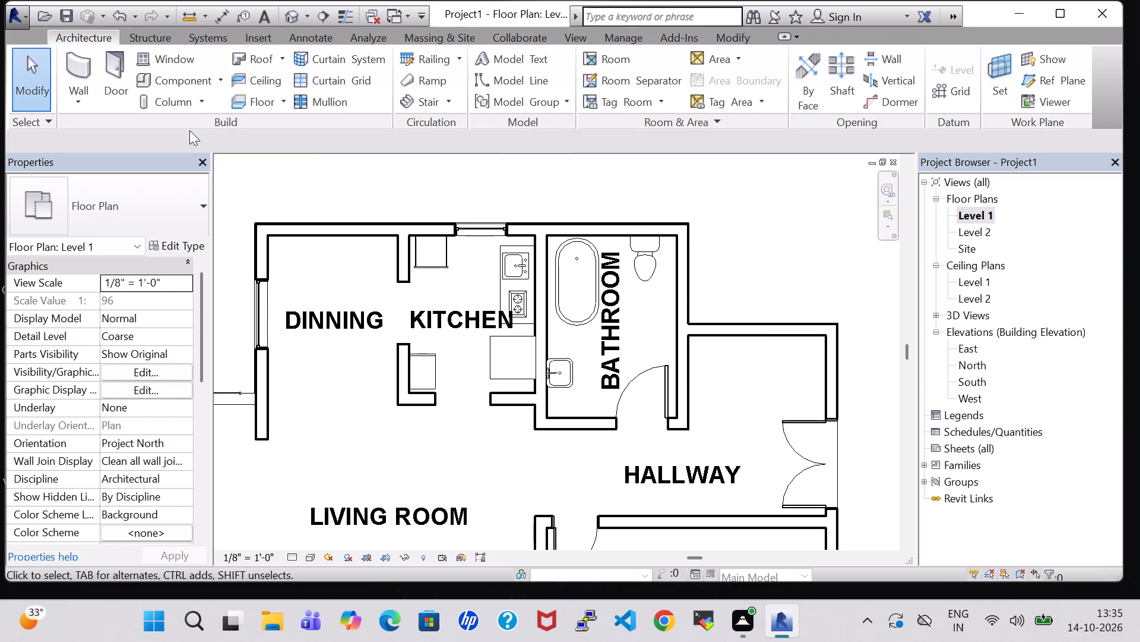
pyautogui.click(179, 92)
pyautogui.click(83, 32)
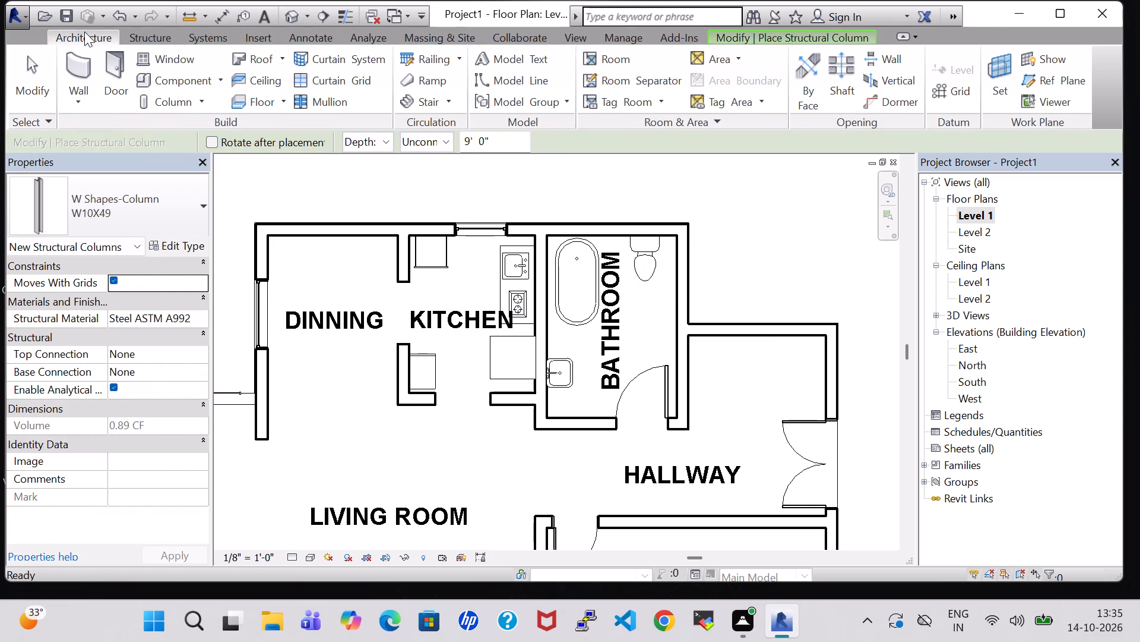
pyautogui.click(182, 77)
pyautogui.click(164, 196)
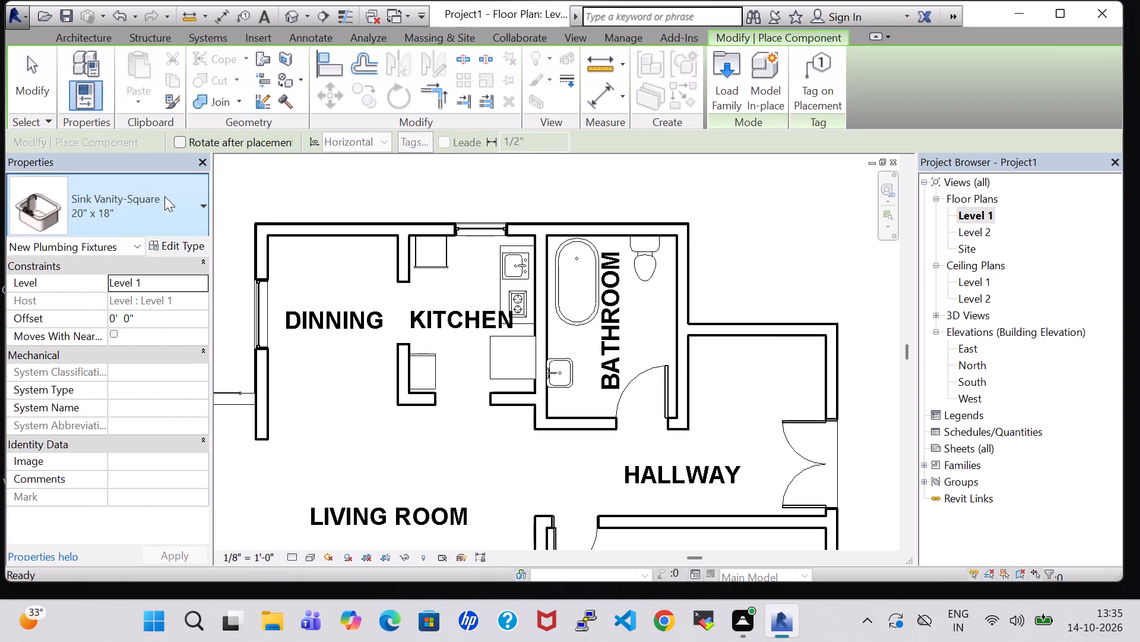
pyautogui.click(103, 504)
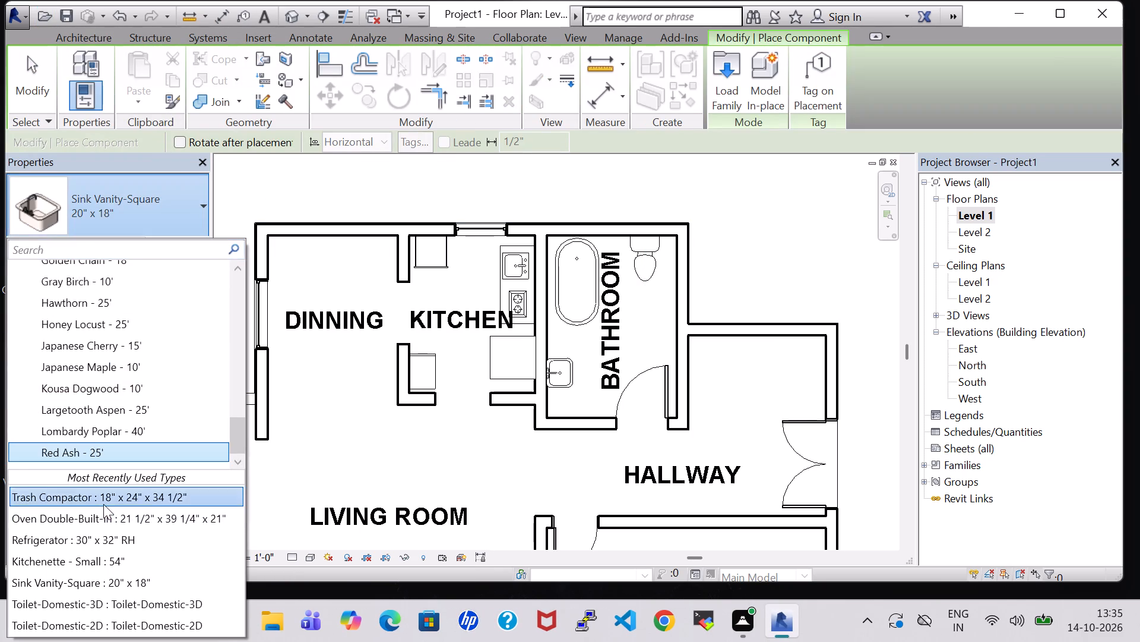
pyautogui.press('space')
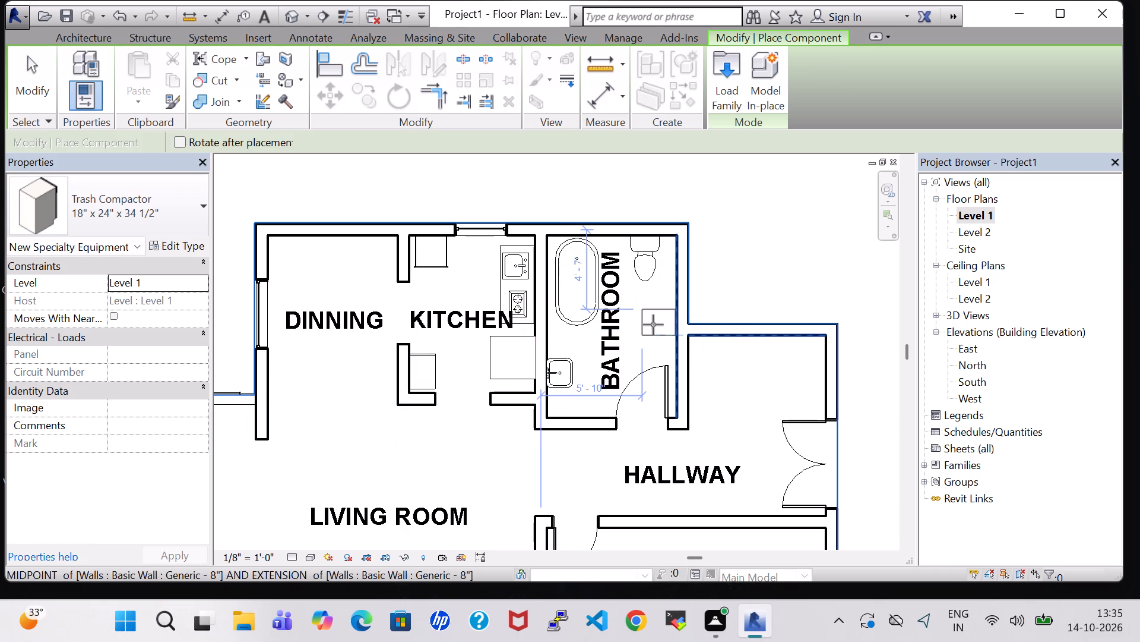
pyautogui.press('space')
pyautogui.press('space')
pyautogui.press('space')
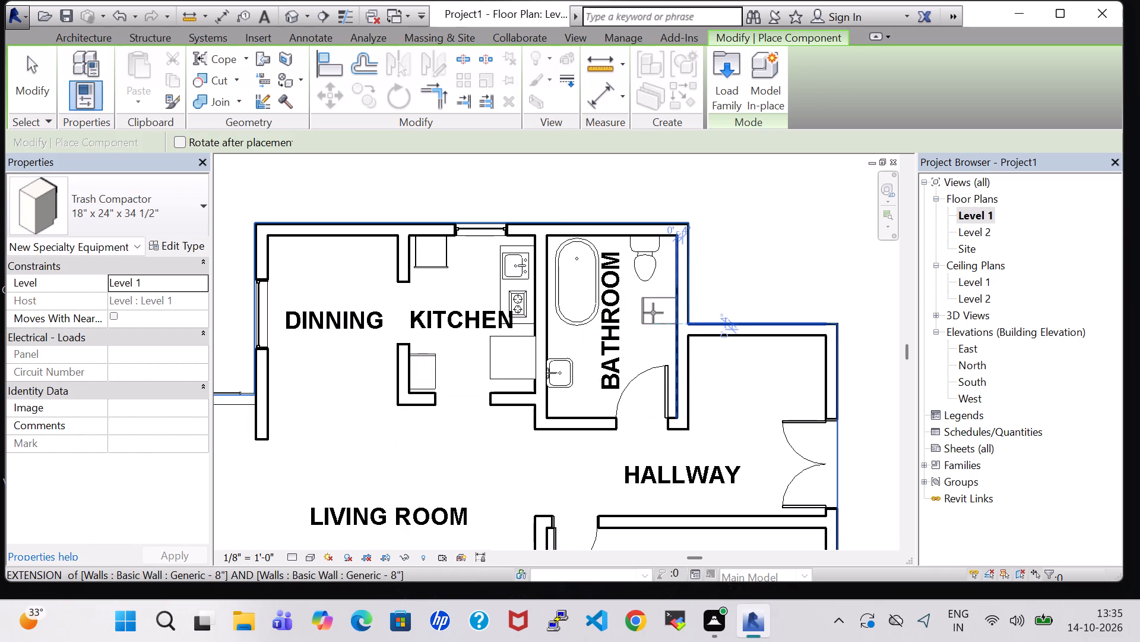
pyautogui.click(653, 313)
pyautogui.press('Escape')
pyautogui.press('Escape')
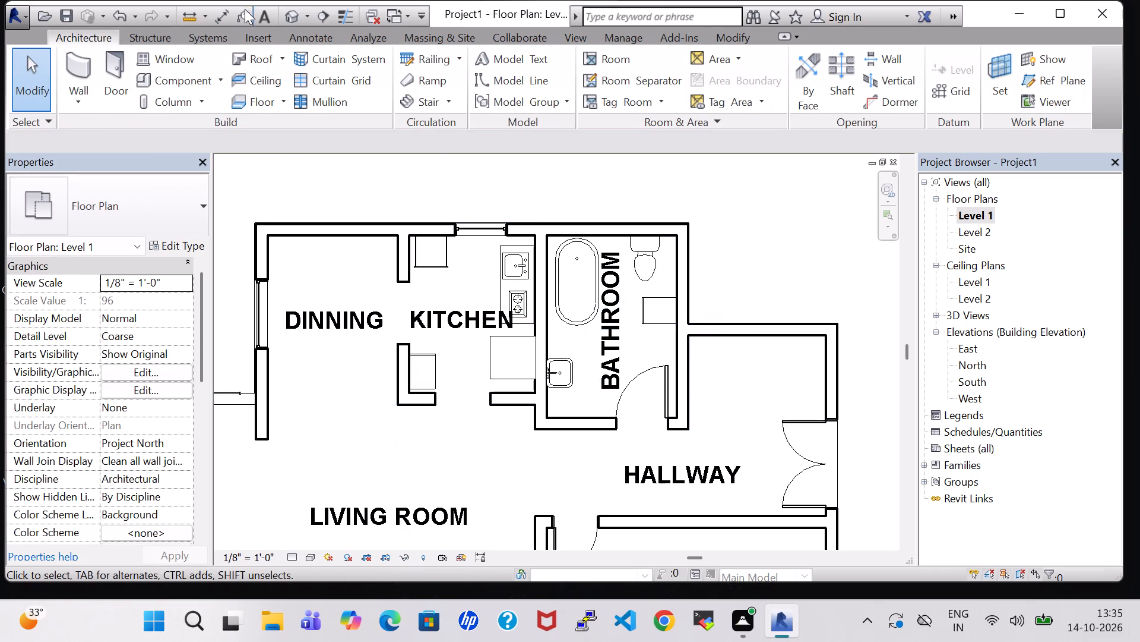
# Examine the placed trash compactor, the bathroom fixtures and the adjoining rooms in the 3D view from several angles.
pyautogui.click(288, 14)
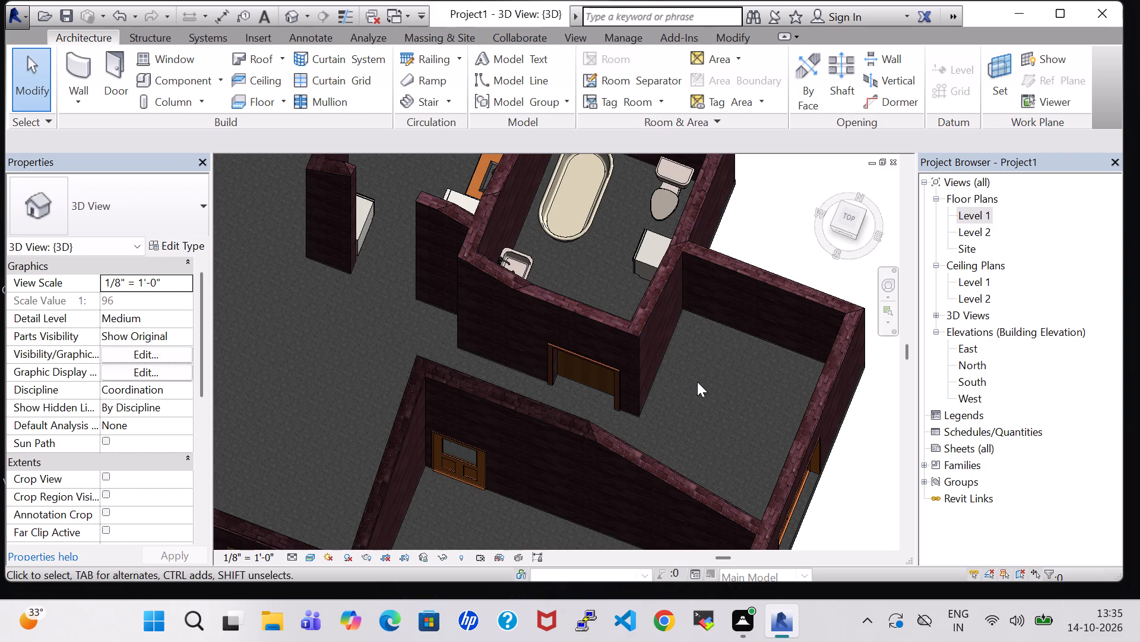
pyautogui.keyDown('shift'); pyautogui.moveTo(697, 383); pyautogui.dragTo(771, 373, button='middle'); pyautogui.keyUp('shift')
pyautogui.moveTo(355, 228); pyautogui.dragTo(529, 414, button='middle')
pyautogui.scroll(-1, 529, 414)
pyautogui.keyDown('shift'); pyautogui.moveTo(514, 401); pyautogui.dragTo(597, 403, button='middle'); pyautogui.keyUp('shift')
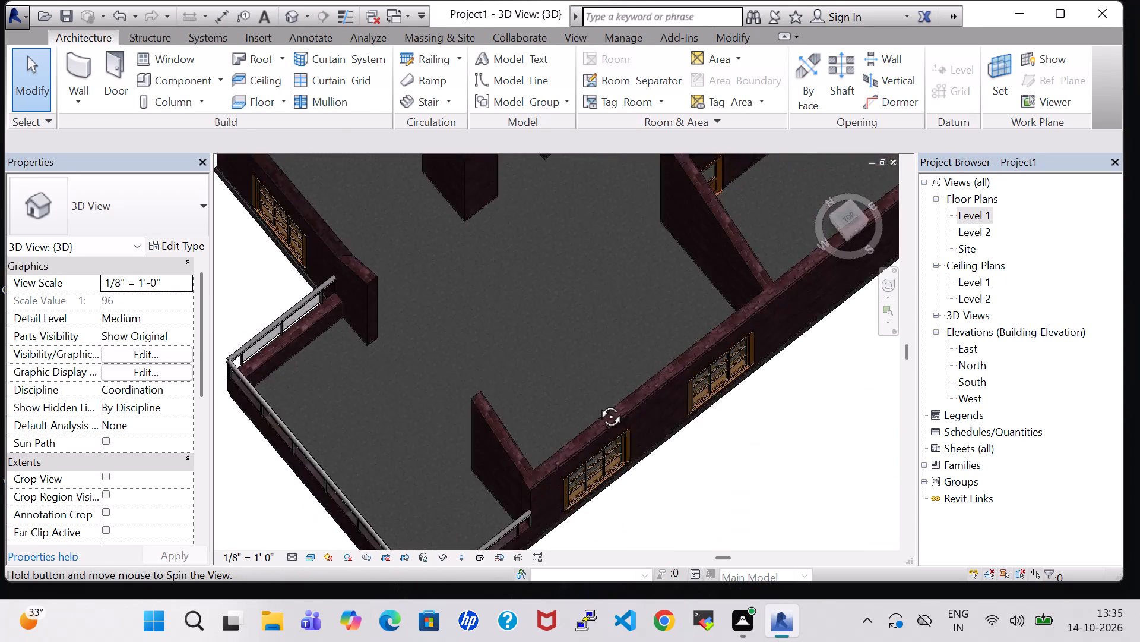
pyautogui.keyDown('shift'); pyautogui.moveTo(597, 403); pyautogui.dragTo(635, 323, button='middle'); pyautogui.keyUp('shift')
pyautogui.moveTo(503, 209); pyautogui.dragTo(563, 451, button='middle')
pyautogui.keyDown('shift'); pyautogui.moveTo(556, 379); pyautogui.dragTo(576, 380, button='middle'); pyautogui.keyUp('shift')
pyautogui.scroll(-2, 503, 260)
pyautogui.moveTo(503, 260); pyautogui.dragTo(506, 339, button='middle')
pyautogui.moveTo(490, 257); pyautogui.dragTo(514, 305, button='middle')
pyautogui.scroll(-1, 509, 270)
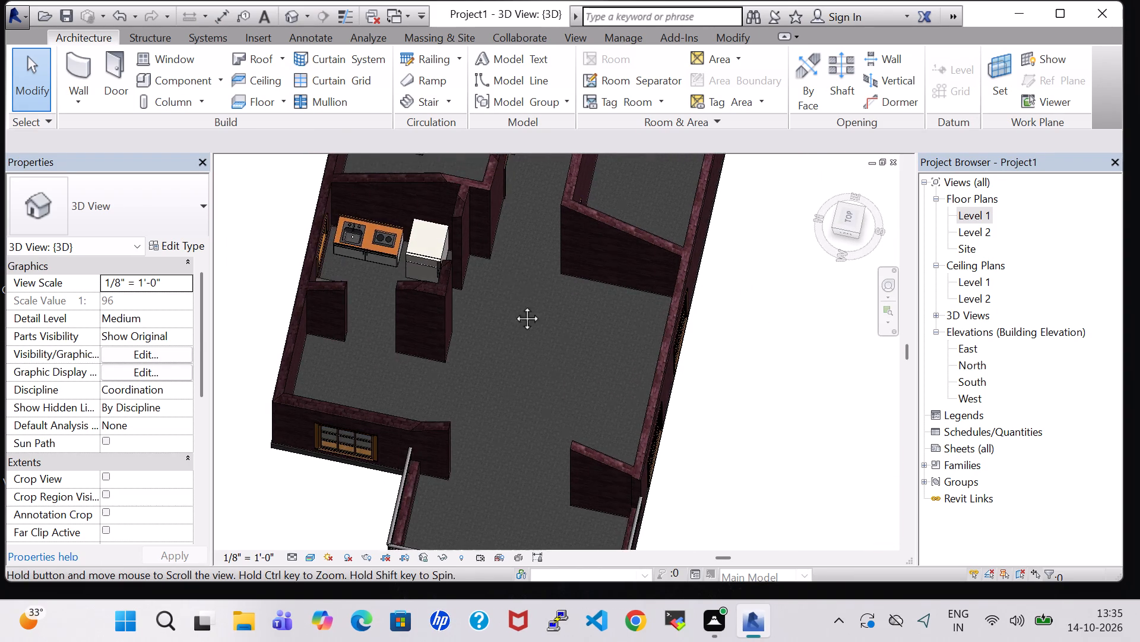
pyautogui.moveTo(514, 305); pyautogui.dragTo(512, 464, button='middle')
pyautogui.keyDown('shift'); pyautogui.middleClick(528, 425); pyautogui.keyUp('shift')
pyautogui.keyDown('shift'); pyautogui.scroll(2, 528, 425); pyautogui.keyUp('shift')
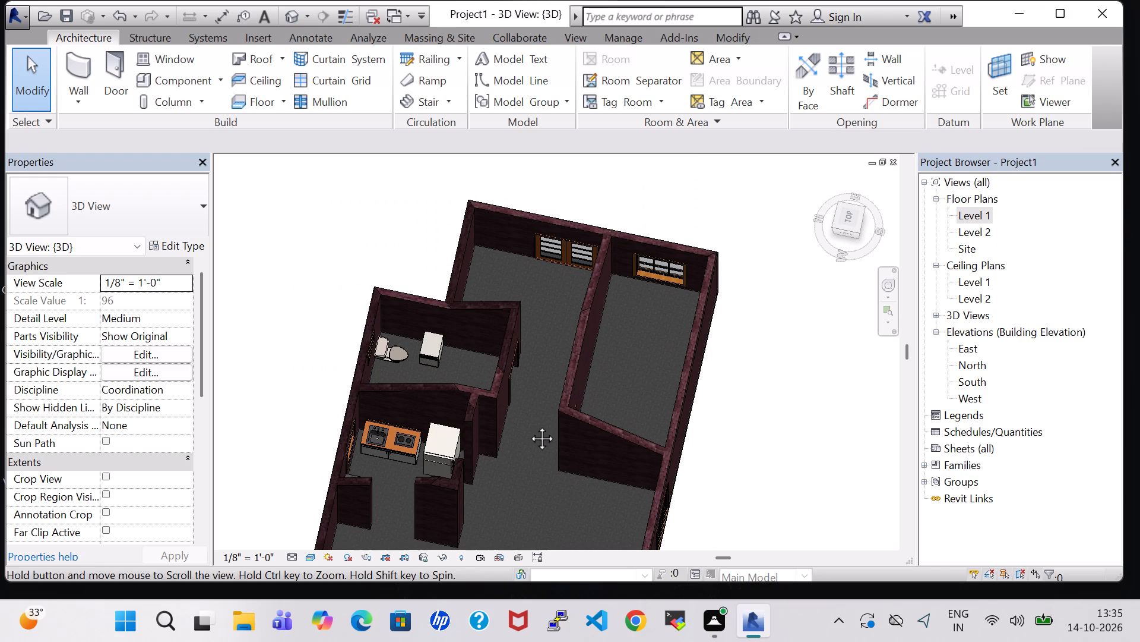
pyautogui.keyDown('shift'); pyautogui.scroll(1, 528, 425); pyautogui.keyUp('shift')
pyautogui.scroll(5, 528, 416)
pyautogui.keyDown('shift'); pyautogui.moveTo(520, 413); pyautogui.dragTo(524, 350, button='middle'); pyautogui.keyUp('shift')
pyautogui.keyDown('shift'); pyautogui.moveTo(524, 350); pyautogui.dragTo(512, 395, button='middle'); pyautogui.keyUp('shift')
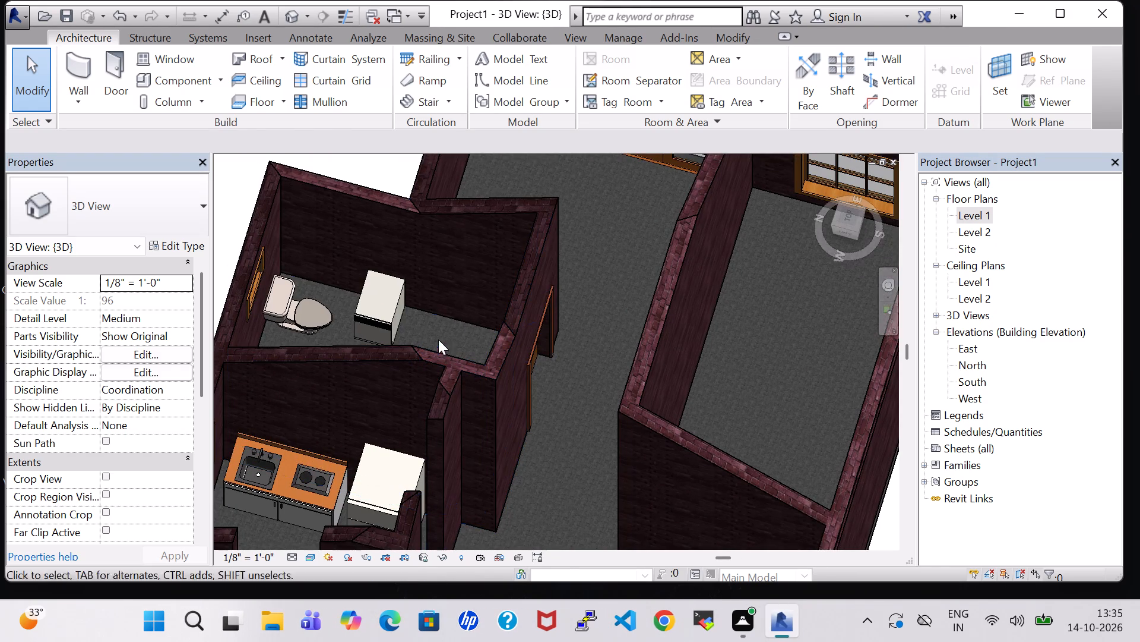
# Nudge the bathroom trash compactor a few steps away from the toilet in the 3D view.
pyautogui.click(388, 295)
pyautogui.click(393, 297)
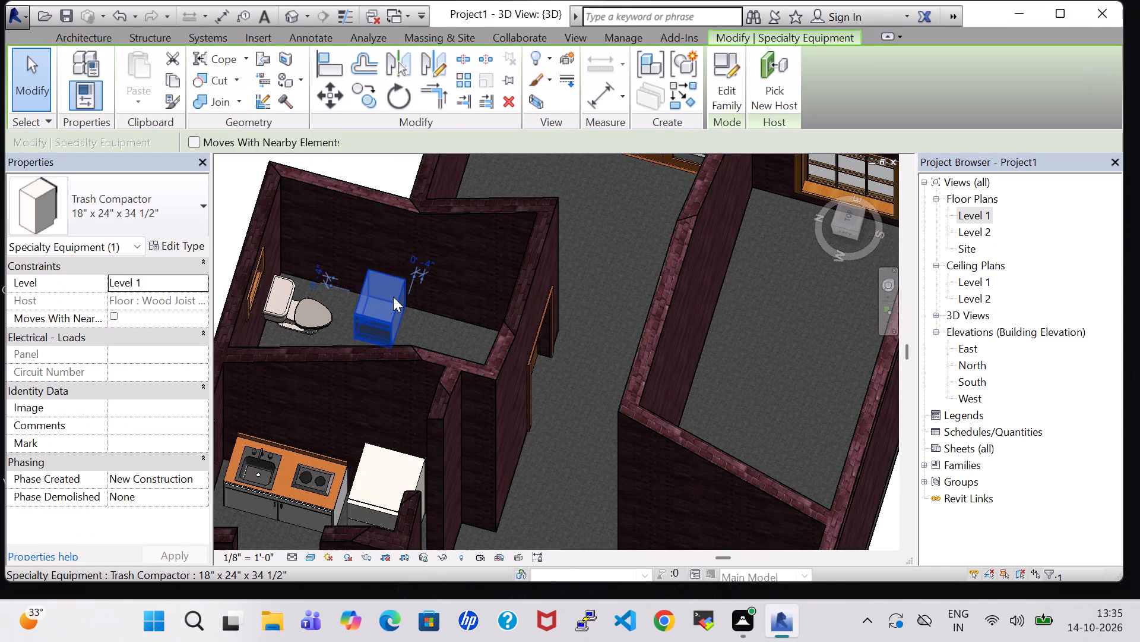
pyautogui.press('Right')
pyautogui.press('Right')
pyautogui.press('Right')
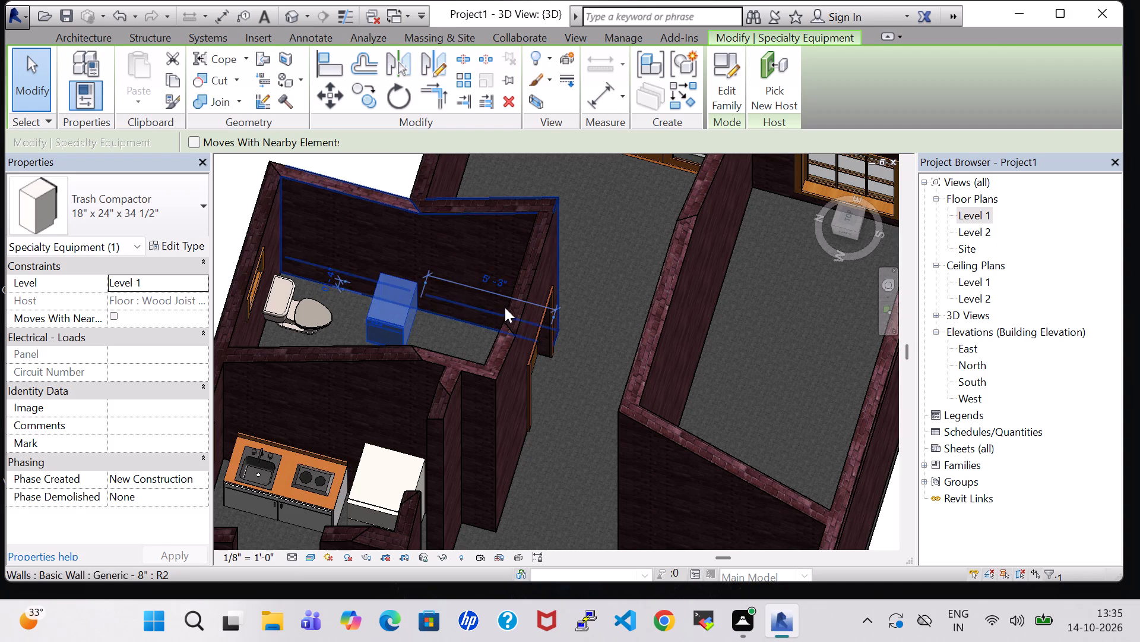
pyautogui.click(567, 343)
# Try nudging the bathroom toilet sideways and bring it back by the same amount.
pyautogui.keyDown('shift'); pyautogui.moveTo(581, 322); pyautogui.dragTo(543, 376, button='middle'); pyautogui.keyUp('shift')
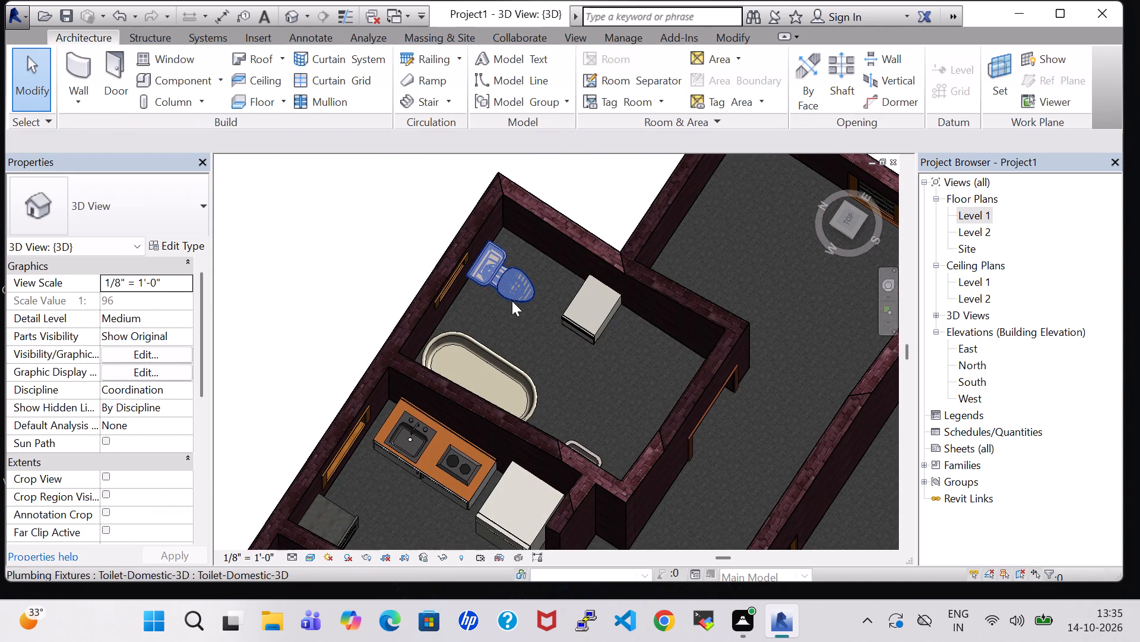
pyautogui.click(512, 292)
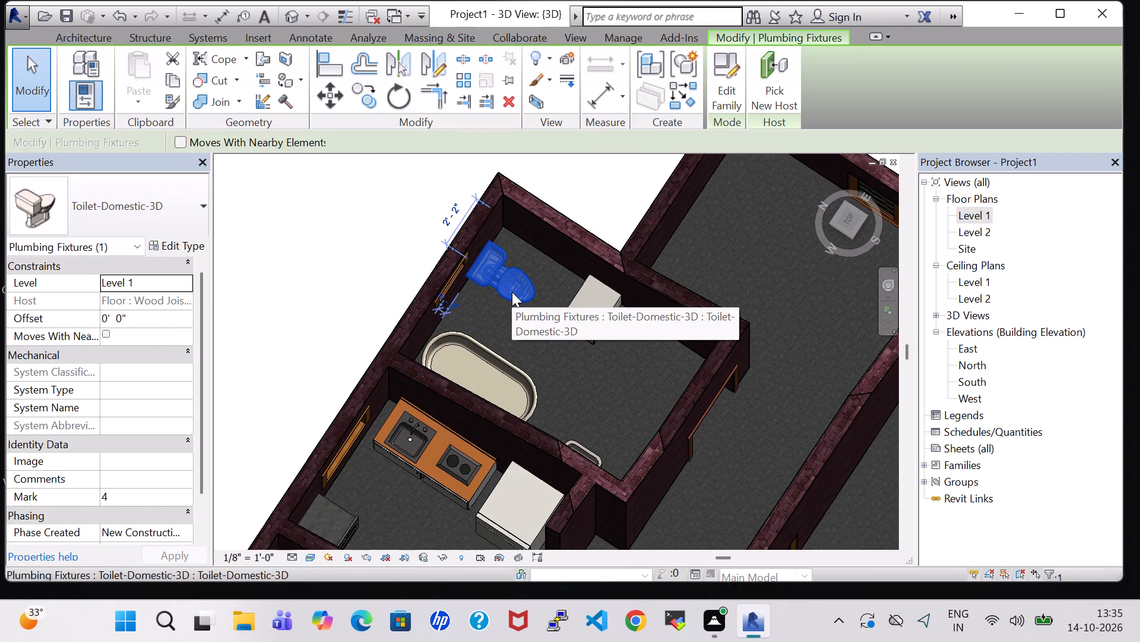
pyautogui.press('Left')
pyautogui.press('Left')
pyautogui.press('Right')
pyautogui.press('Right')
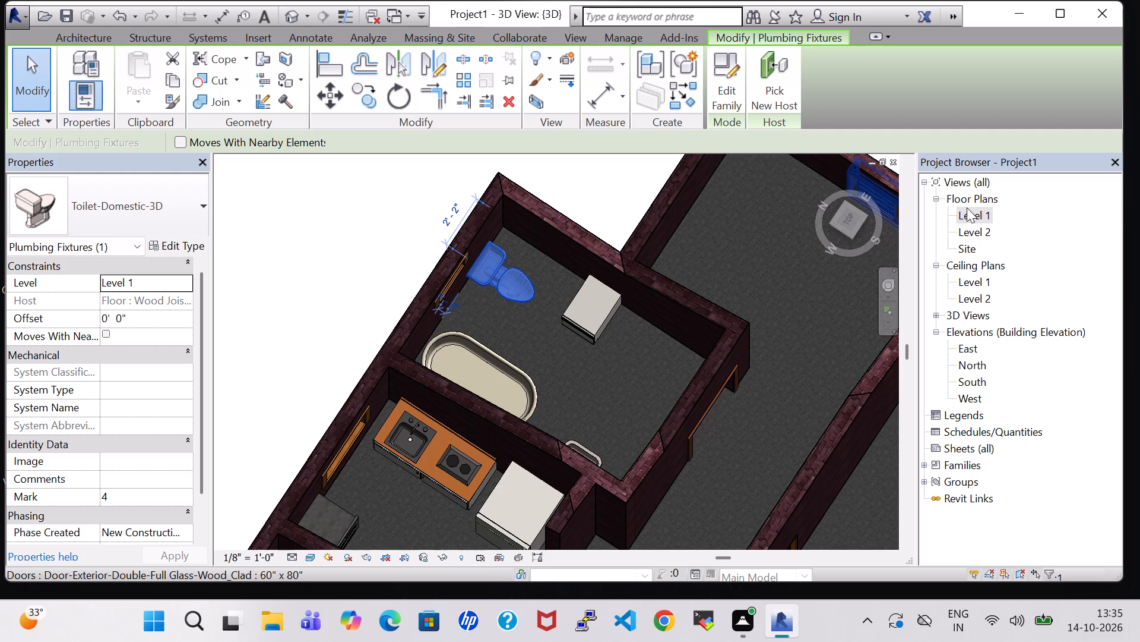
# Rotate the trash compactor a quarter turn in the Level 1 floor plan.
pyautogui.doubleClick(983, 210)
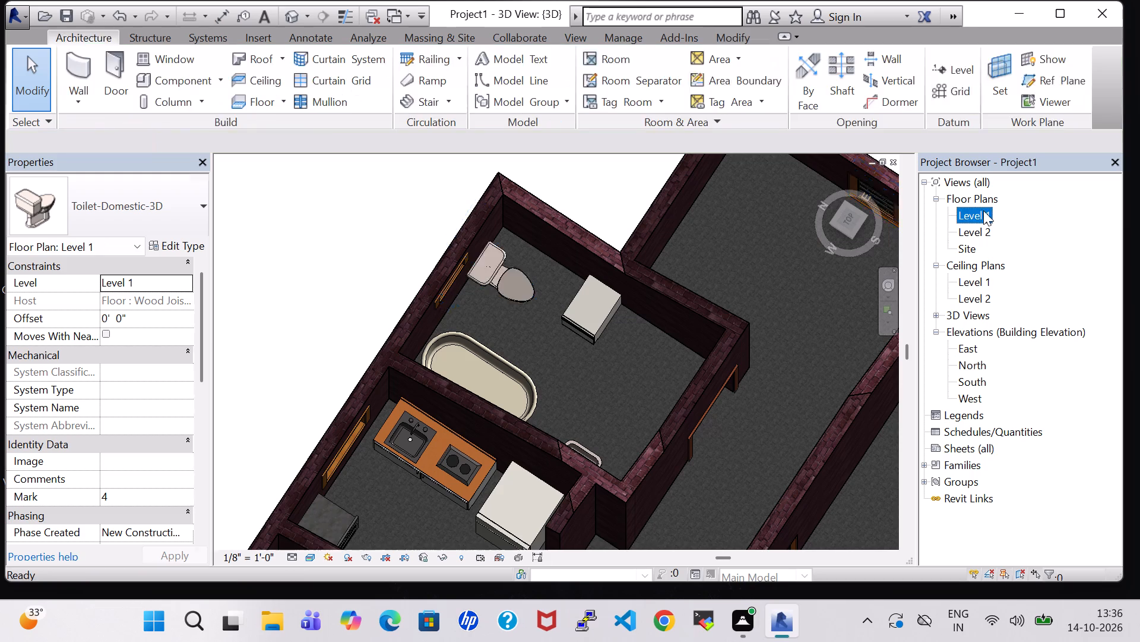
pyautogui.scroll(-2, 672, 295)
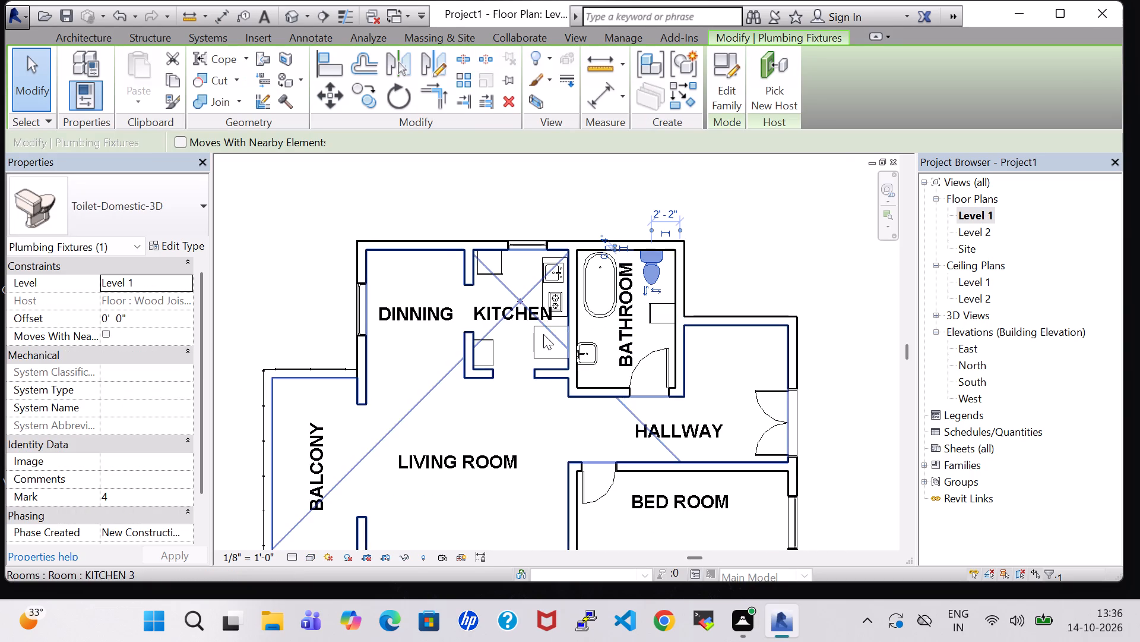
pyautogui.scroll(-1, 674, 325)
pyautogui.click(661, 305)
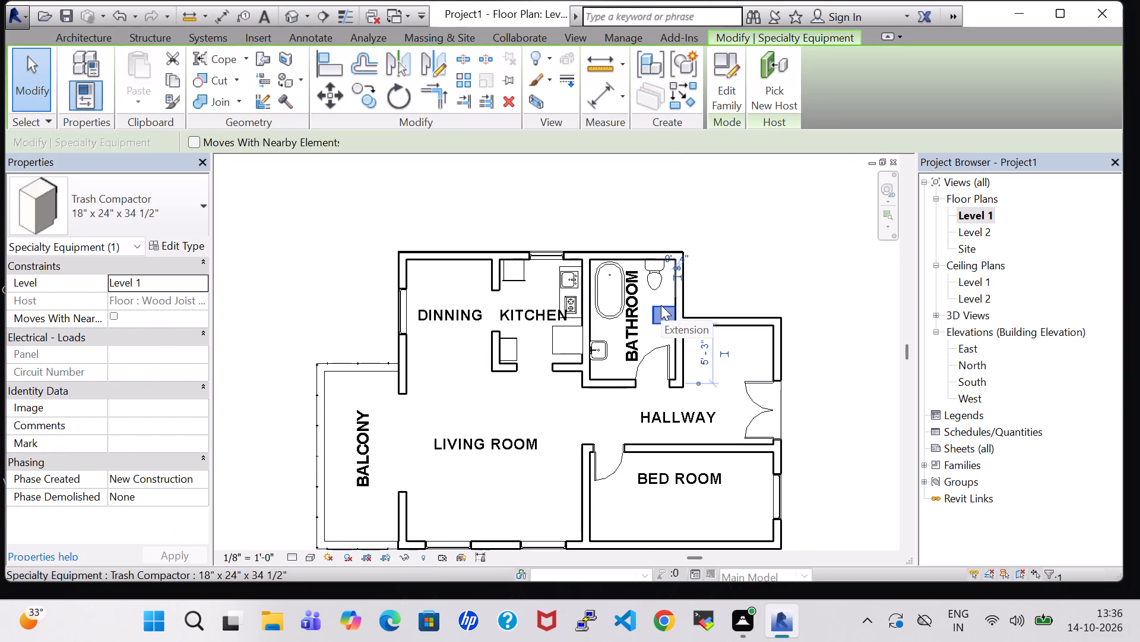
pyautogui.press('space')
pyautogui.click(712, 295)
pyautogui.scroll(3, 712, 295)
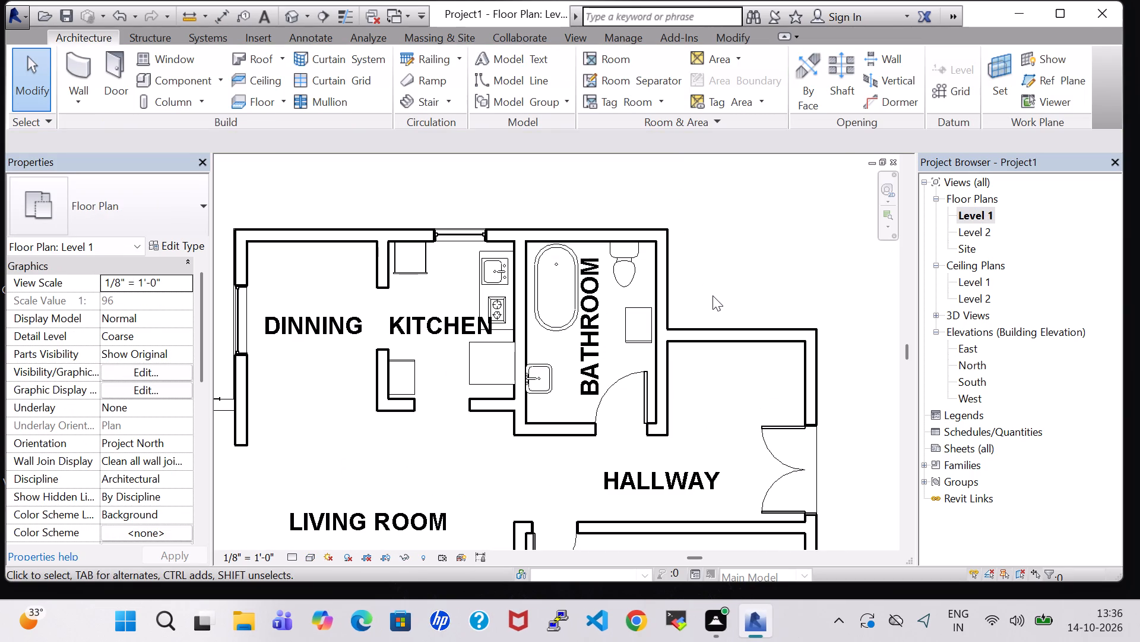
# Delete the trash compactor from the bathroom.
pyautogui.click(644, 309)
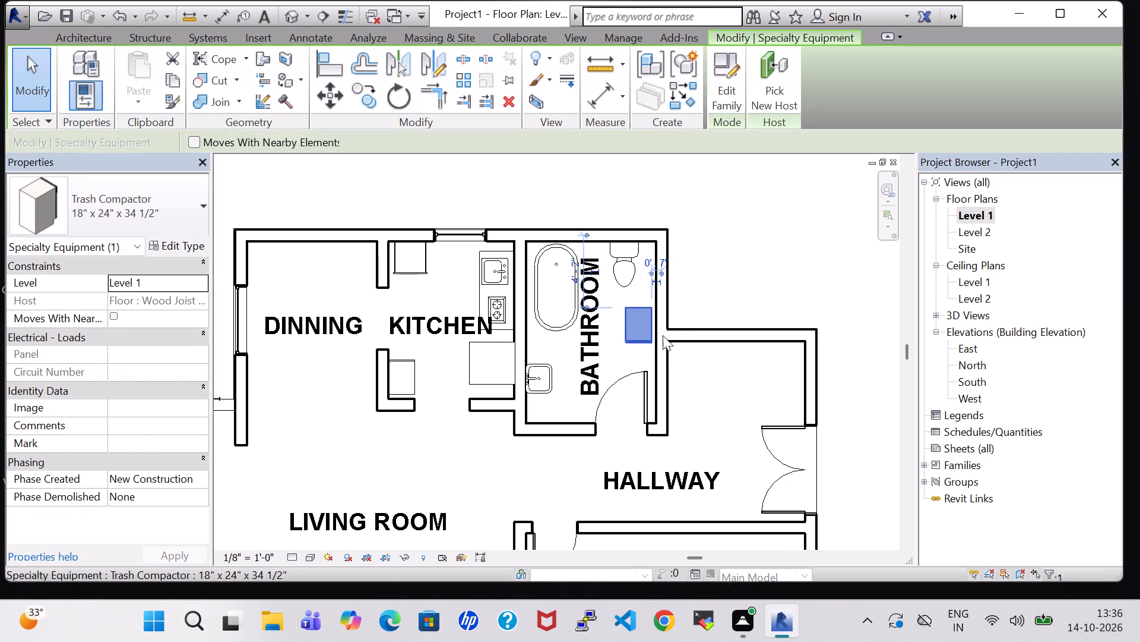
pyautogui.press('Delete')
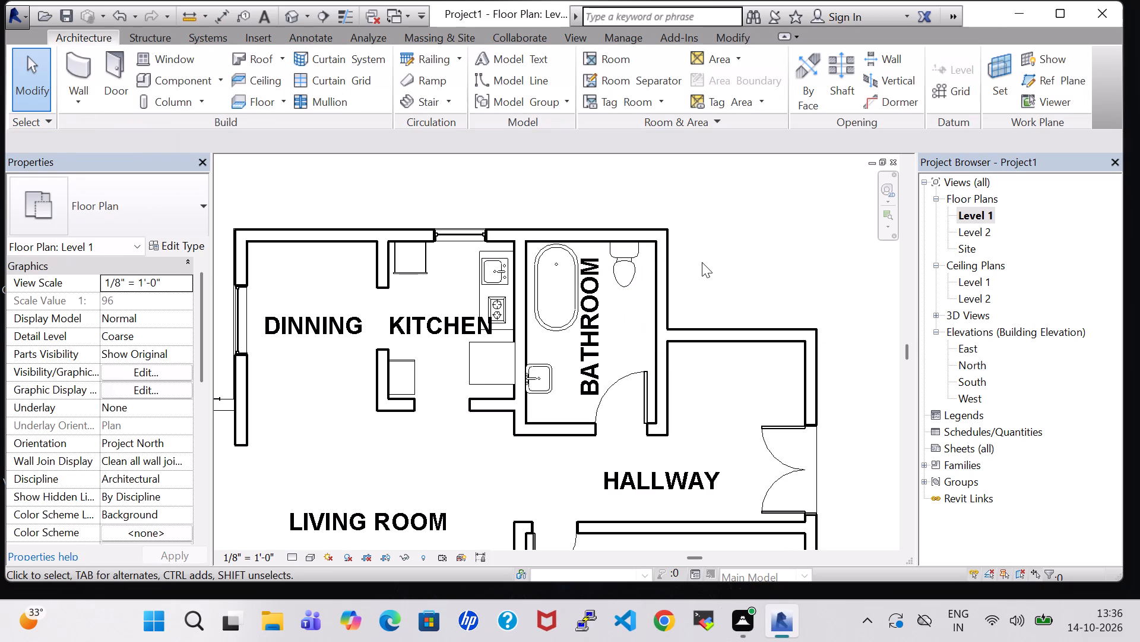
# Load the Trash Can family from the Site Accessories folder as a component, dismissing the save reminder.
pyautogui.click(723, 254)
pyautogui.scroll(-2, 723, 254)
pyautogui.moveTo(723, 254); pyautogui.dragTo(693, 243, button='middle')
pyautogui.scroll(-1, 723, 254)
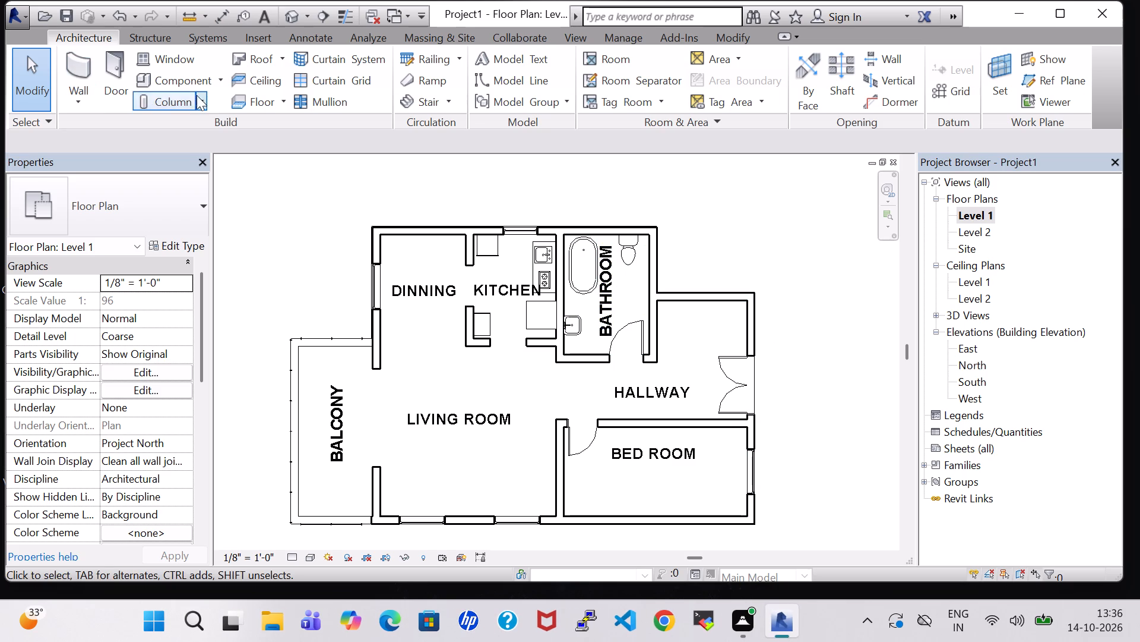
pyautogui.click(161, 80)
pyautogui.click(707, 151)
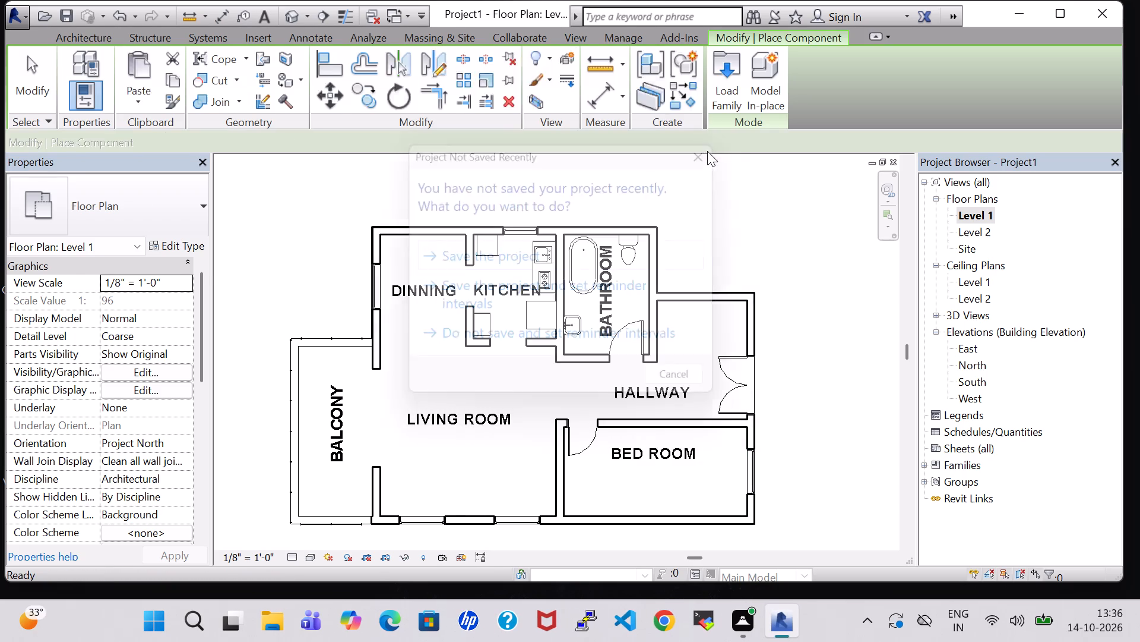
pyautogui.click(727, 78)
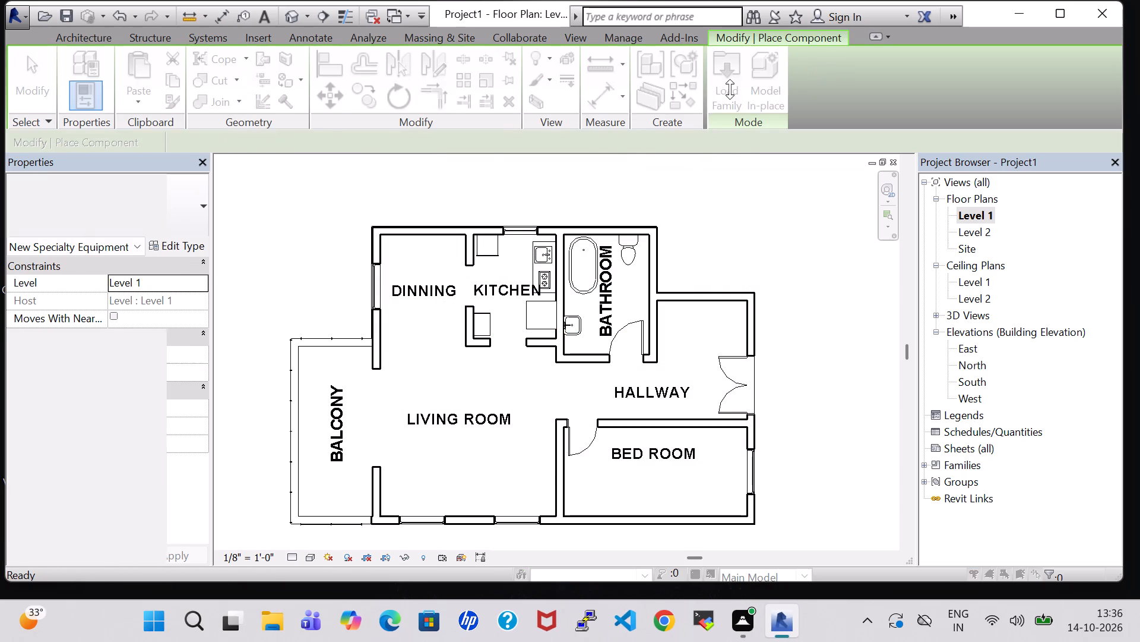
pyautogui.scroll(-2, 550, 296)
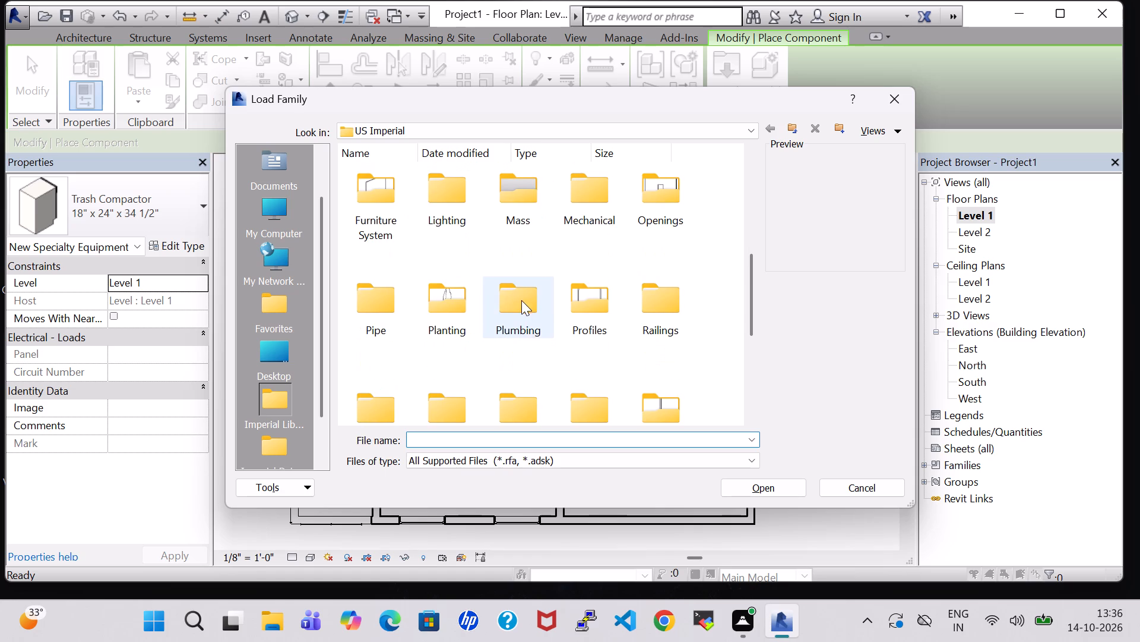
pyautogui.scroll(-1, 490, 295)
pyautogui.scroll(2, 490, 295)
pyautogui.scroll(-1, 404, 309)
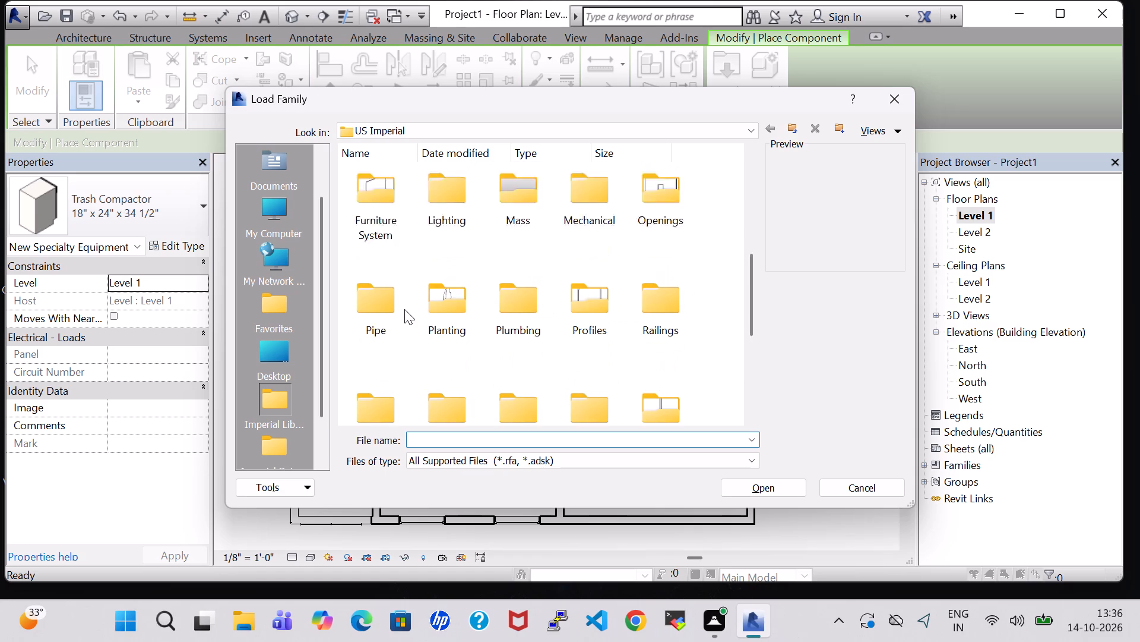
pyautogui.scroll(-1, 404, 309)
pyautogui.doubleClick(372, 277)
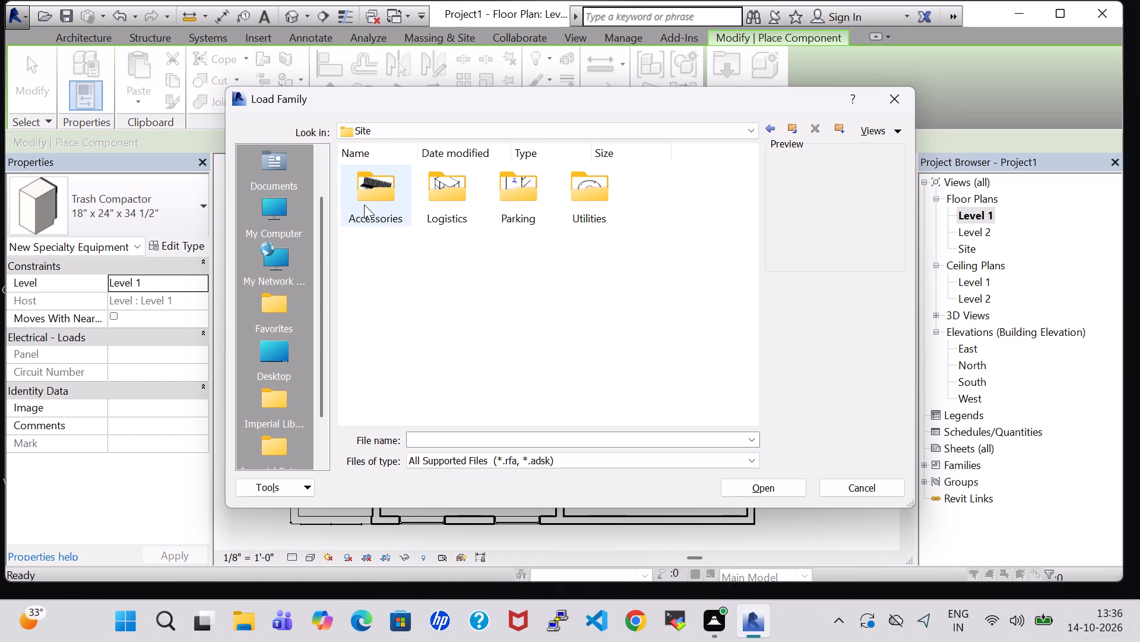
pyautogui.doubleClick(364, 204)
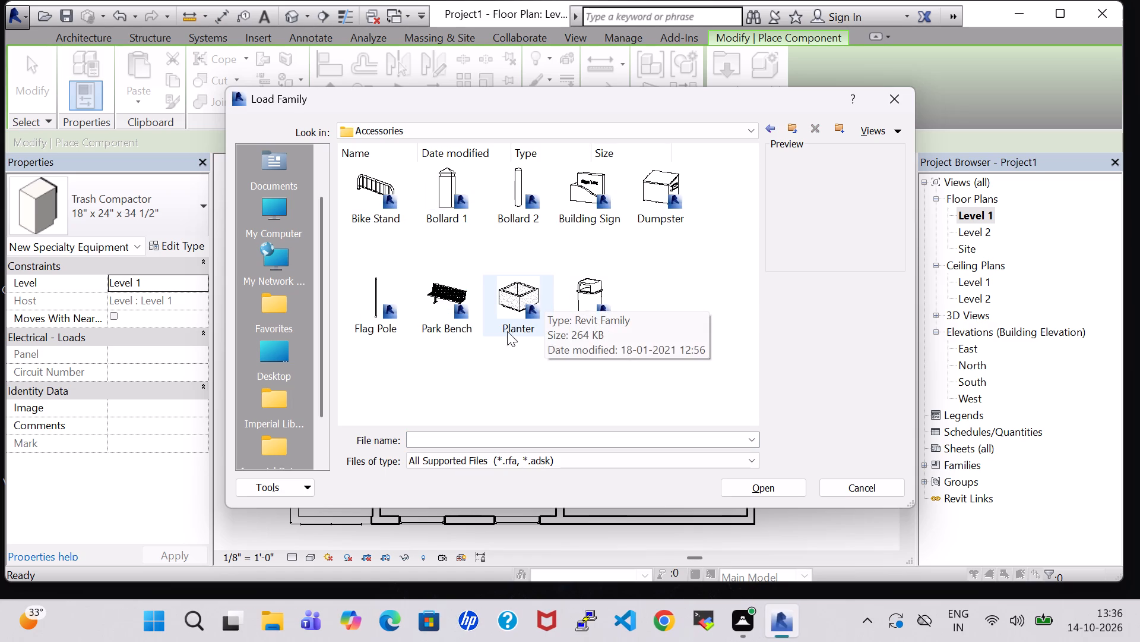
pyautogui.click(589, 294)
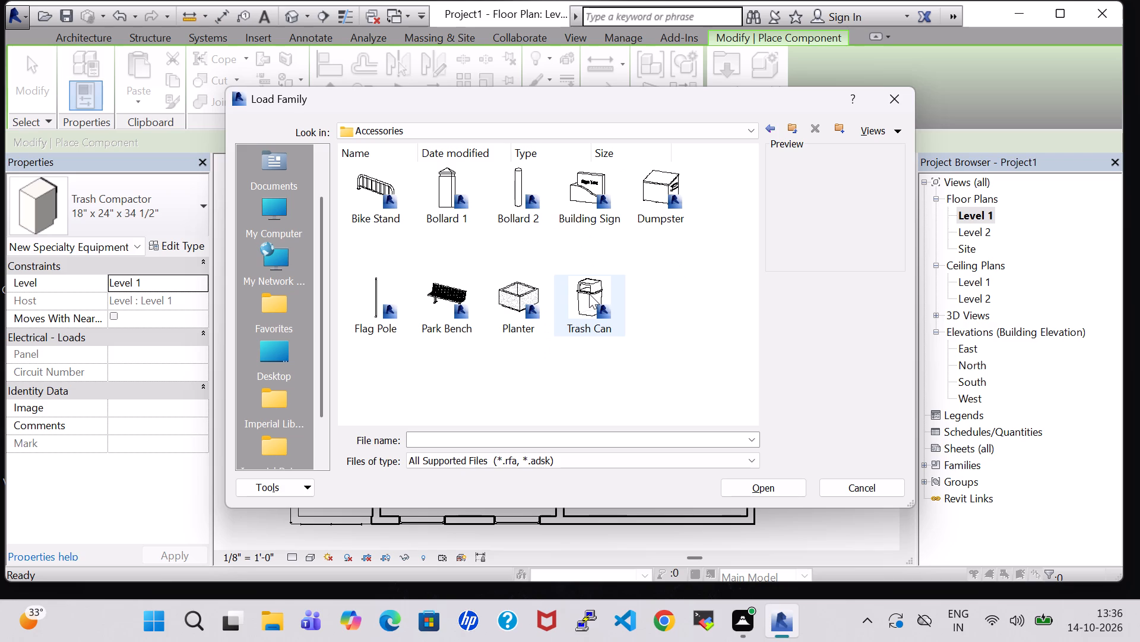
pyautogui.click(777, 488)
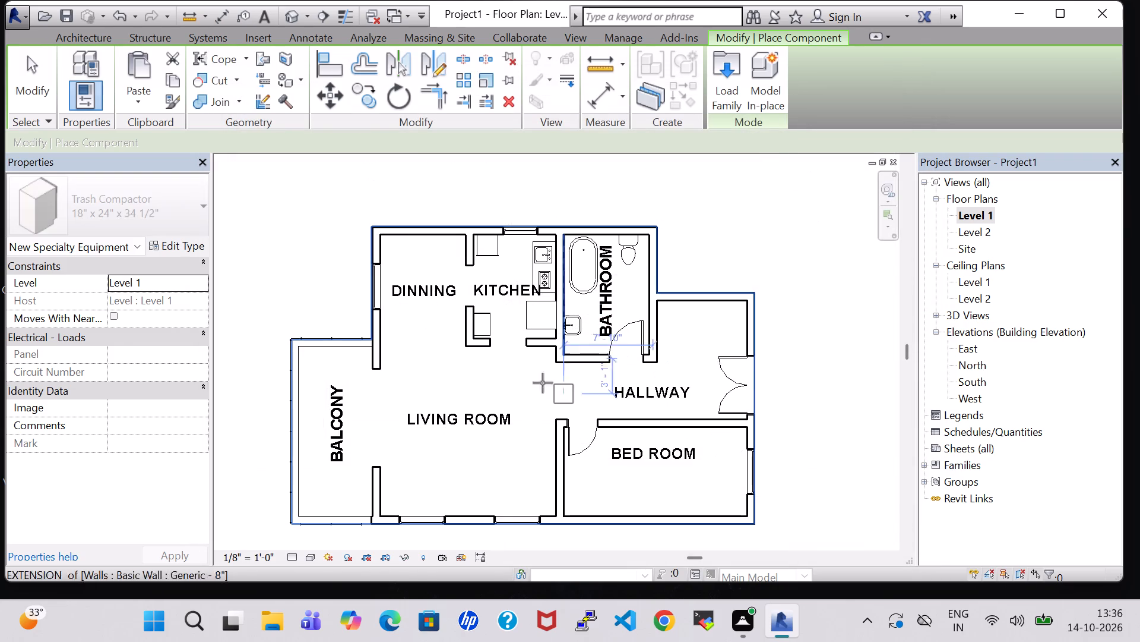
# Place the Trash Can near the bathroom's south wall between the vanity sink and the door, about 5'-4" from the east wall.
pyautogui.scroll(5, 558, 319)
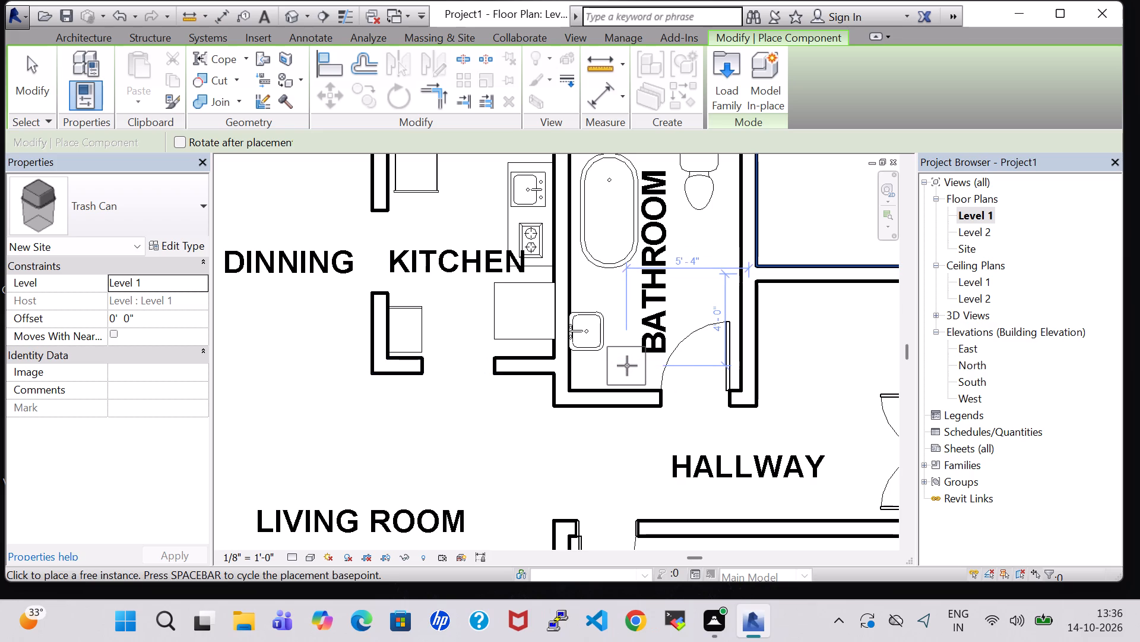
pyautogui.click(627, 366)
pyautogui.press('Escape')
pyautogui.press('Escape')
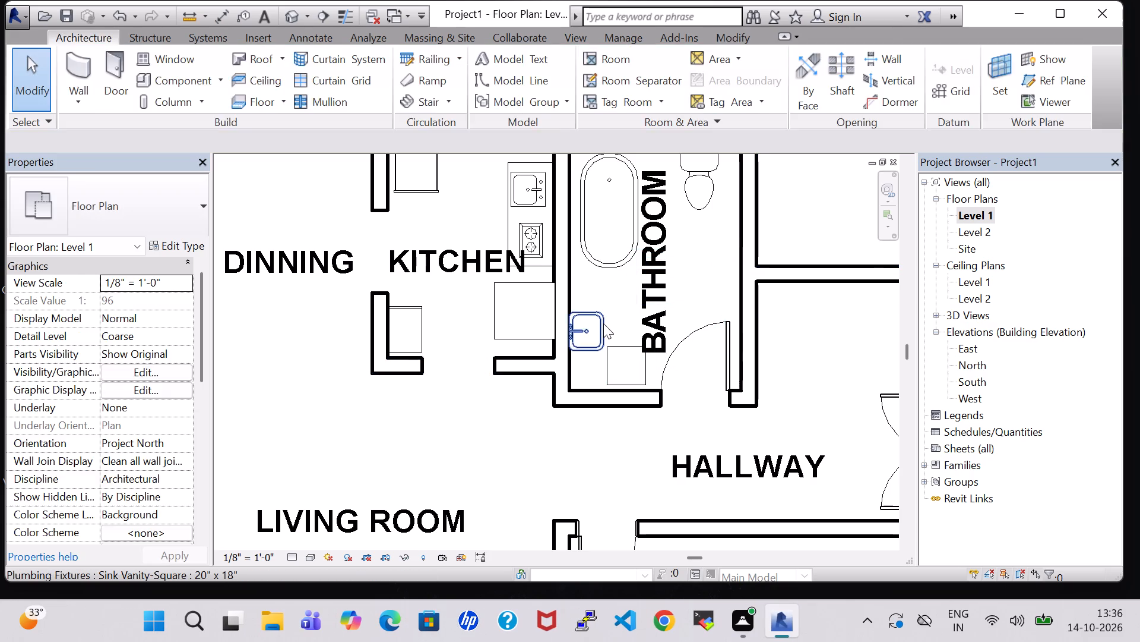
# Nudge the bathroom vanity sink three steps north along the west wall, away from the trash can.
pyautogui.click(603, 323)
pyautogui.press('Up')
pyautogui.press('Up')
pyautogui.press('Up')
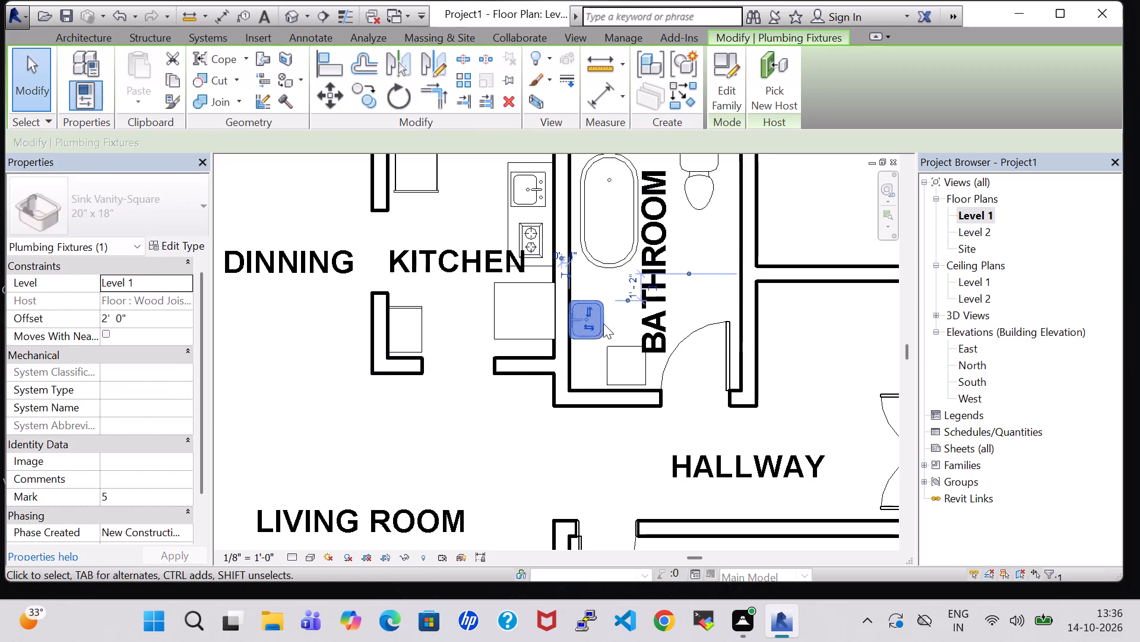
# Nudge the bathroom vanity sink three more steps north along the west wall.
pyautogui.press('Up')
pyautogui.press('Up')
pyautogui.press('Up')
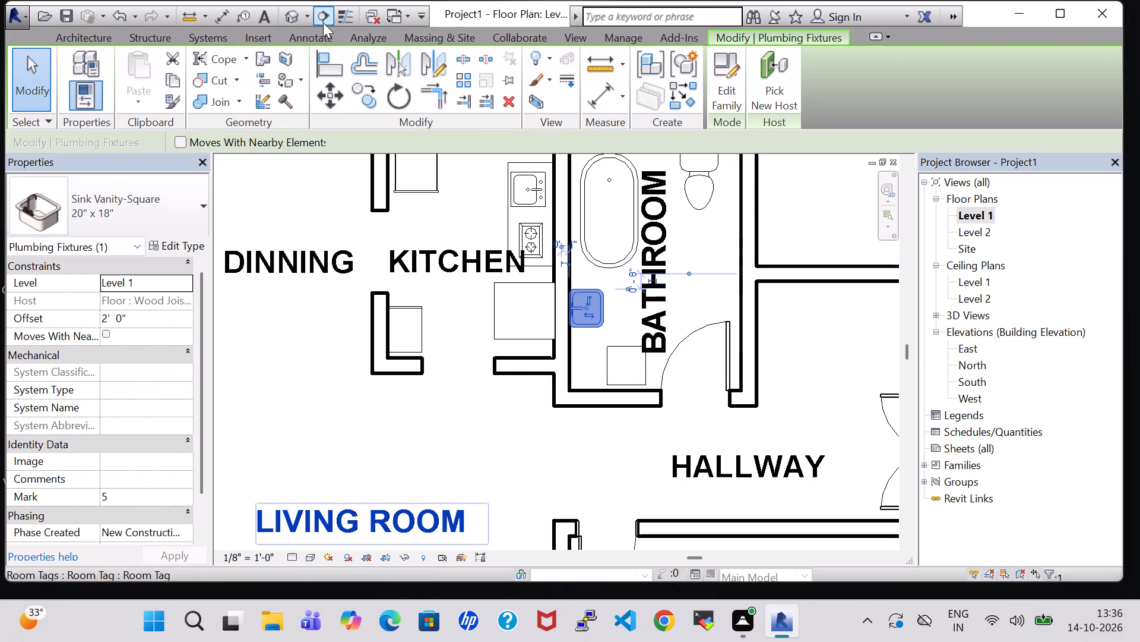
# Examine the bathroom and kitchen fixtures in the 3D view from several angles, and return to the Level 1 floor plan.
pyautogui.click(294, 13)
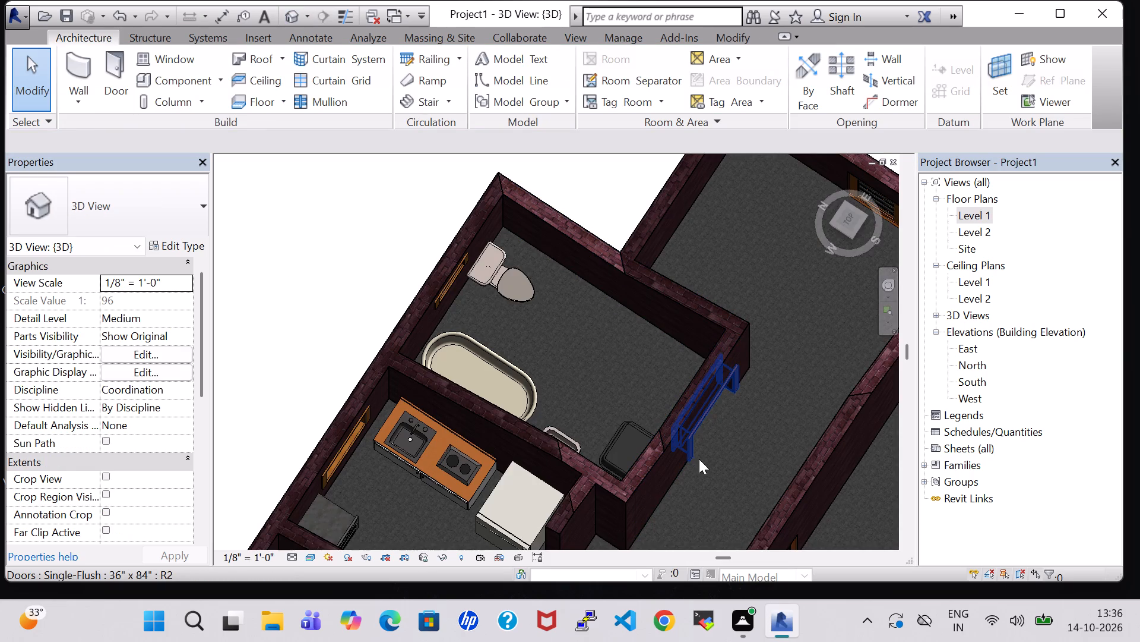
pyautogui.keyDown('shift'); pyautogui.moveTo(699, 459); pyautogui.dragTo(774, 450, button='middle'); pyautogui.keyUp('shift')
pyautogui.keyDown('shift'); pyautogui.moveTo(553, 483); pyautogui.dragTo(621, 446, button='middle'); pyautogui.keyUp('shift')
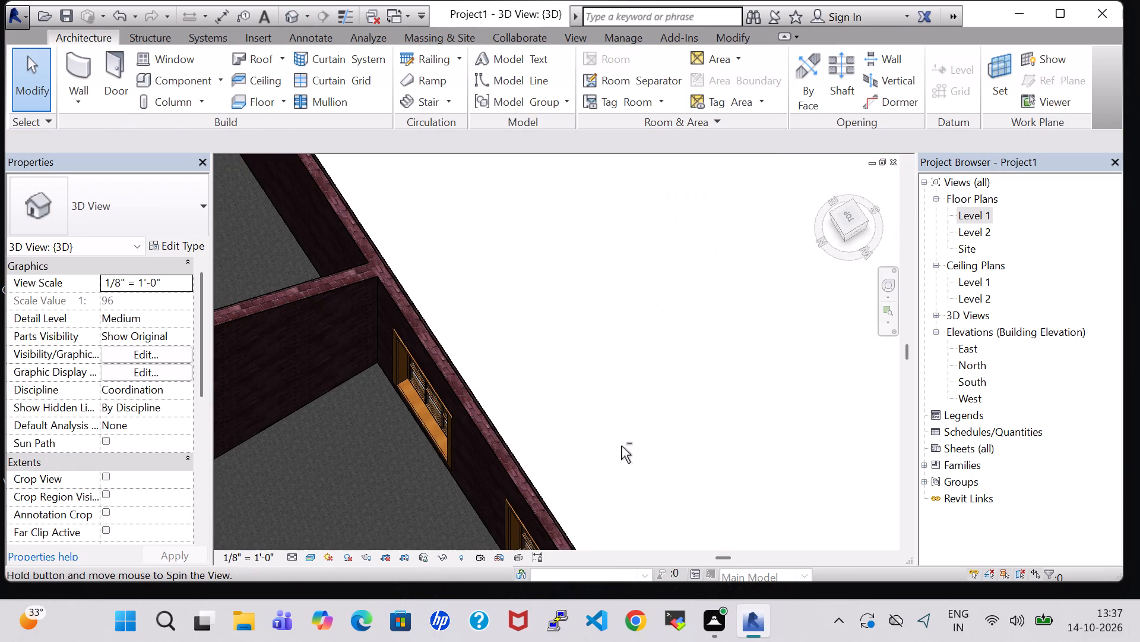
pyautogui.moveTo(587, 452); pyautogui.dragTo(679, 333, button='middle')
pyautogui.keyDown('shift'); pyautogui.moveTo(569, 388); pyautogui.dragTo(655, 364, button='middle'); pyautogui.keyUp('shift')
pyautogui.moveTo(346, 496); pyautogui.dragTo(686, 347, button='middle')
pyautogui.moveTo(517, 418); pyautogui.dragTo(661, 360, button='middle')
pyautogui.keyDown('shift'); pyautogui.moveTo(672, 407); pyautogui.dragTo(691, 392, button='middle'); pyautogui.keyUp('shift')
pyautogui.moveTo(648, 426); pyautogui.dragTo(734, 323, button='middle')
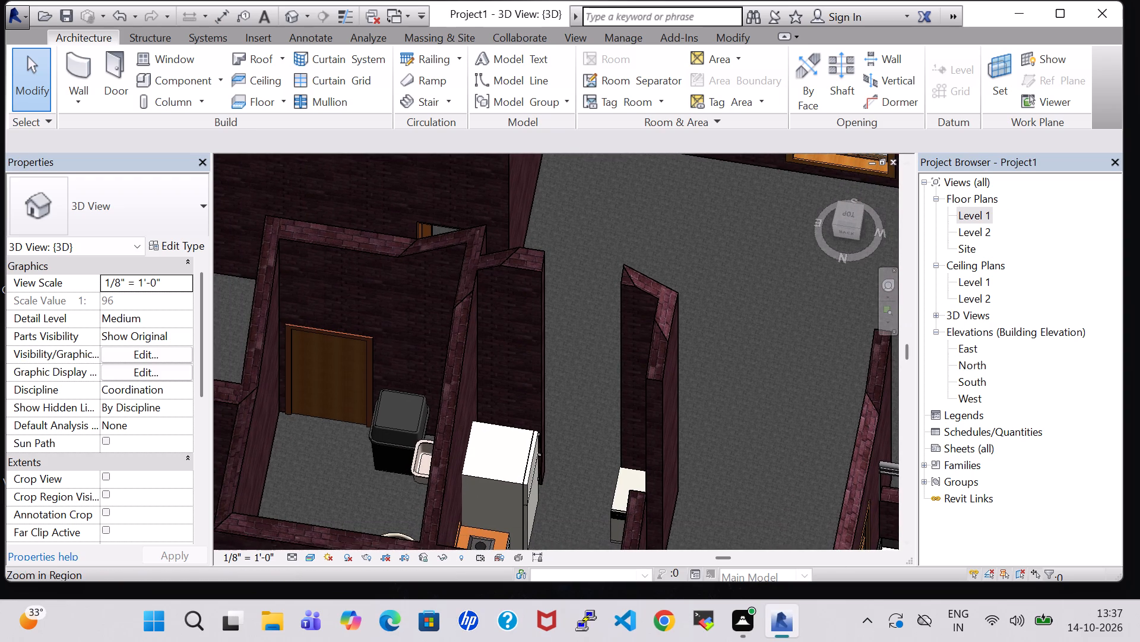
pyautogui.keyDown('shift'); pyautogui.moveTo(745, 391); pyautogui.dragTo(765, 398, button='middle'); pyautogui.keyUp('shift')
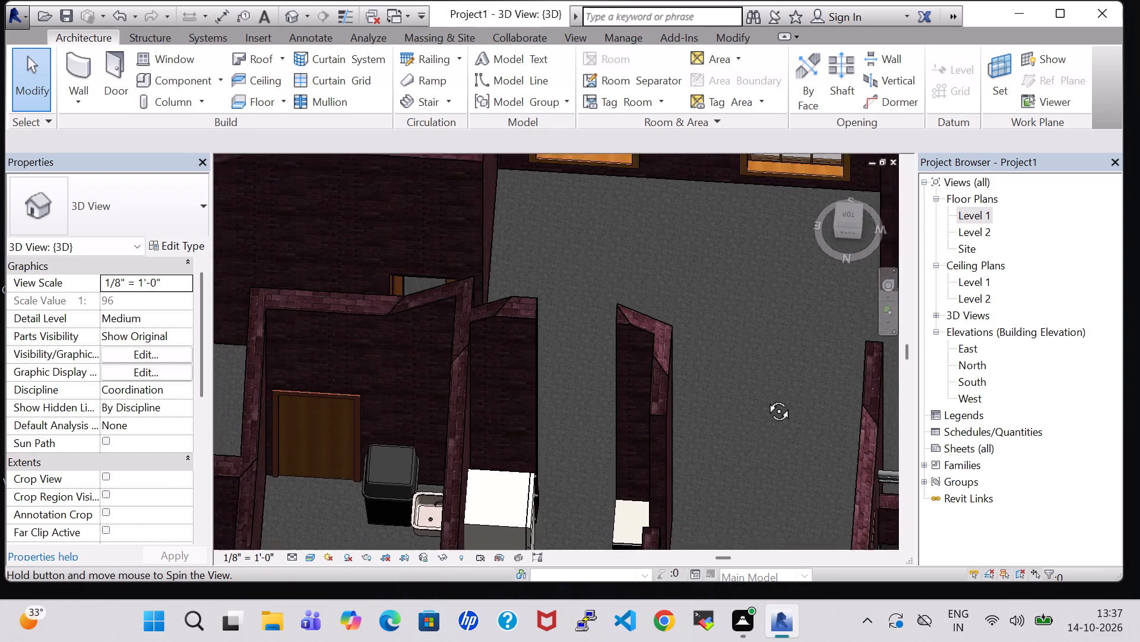
pyautogui.keyDown('shift'); pyautogui.moveTo(765, 398); pyautogui.dragTo(767, 398, button='middle'); pyautogui.keyUp('shift')
pyautogui.moveTo(759, 401); pyautogui.dragTo(790, 233, button='middle')
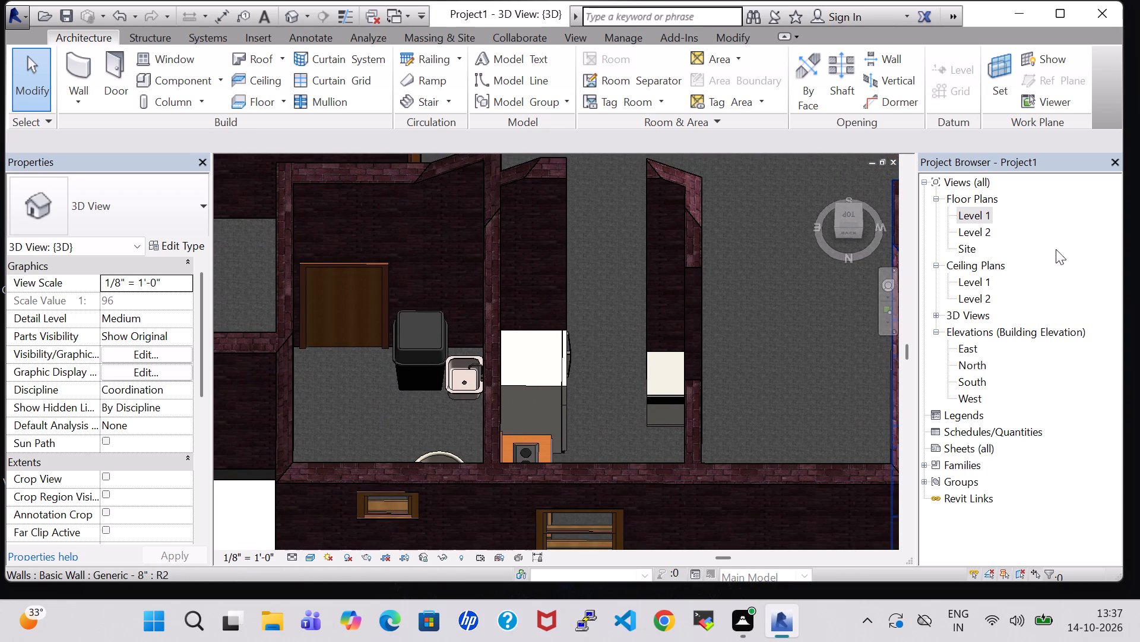
pyautogui.tripleClick(976, 220)
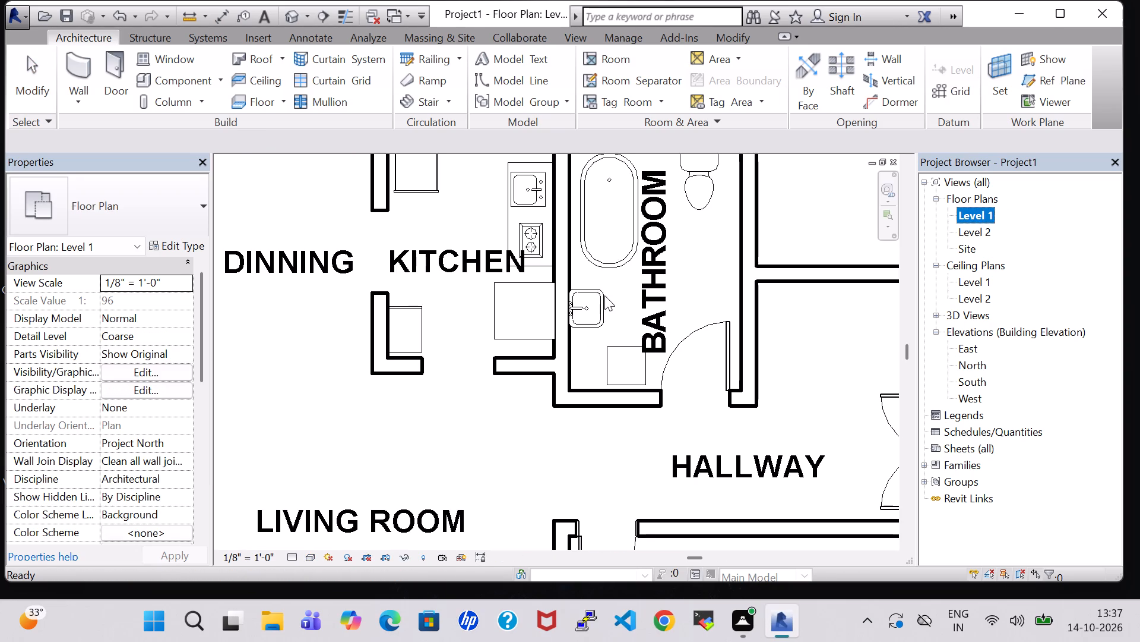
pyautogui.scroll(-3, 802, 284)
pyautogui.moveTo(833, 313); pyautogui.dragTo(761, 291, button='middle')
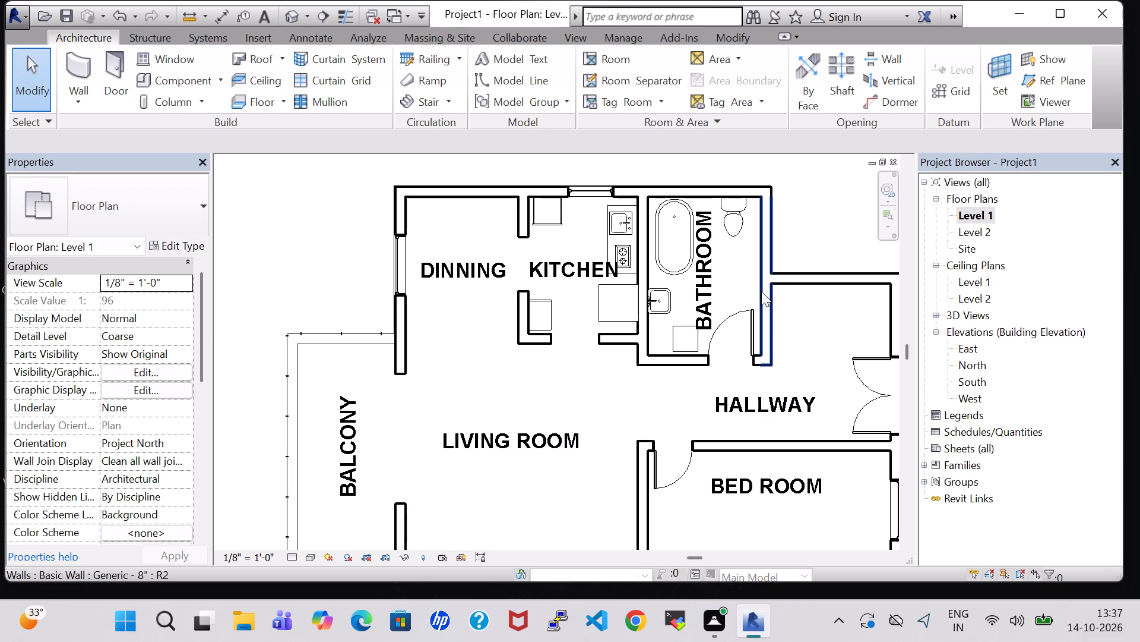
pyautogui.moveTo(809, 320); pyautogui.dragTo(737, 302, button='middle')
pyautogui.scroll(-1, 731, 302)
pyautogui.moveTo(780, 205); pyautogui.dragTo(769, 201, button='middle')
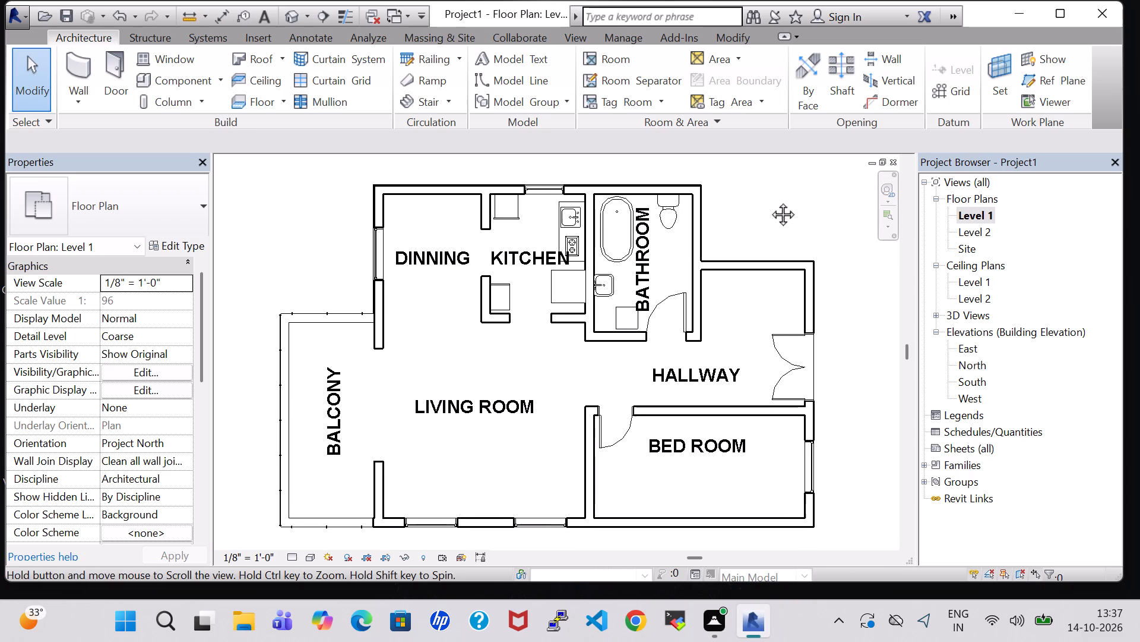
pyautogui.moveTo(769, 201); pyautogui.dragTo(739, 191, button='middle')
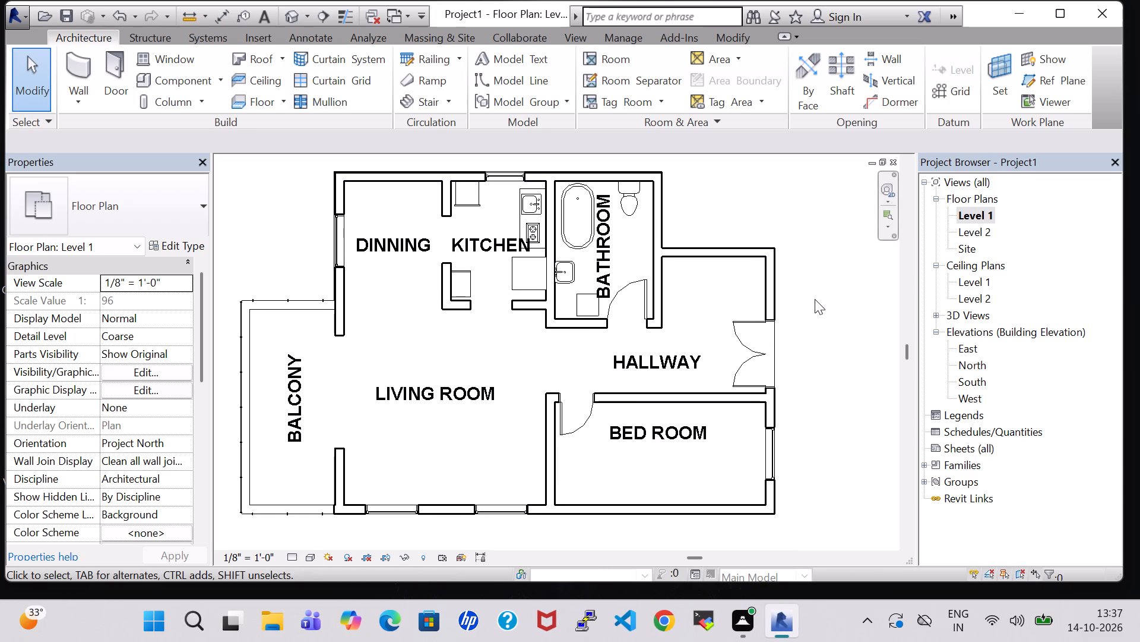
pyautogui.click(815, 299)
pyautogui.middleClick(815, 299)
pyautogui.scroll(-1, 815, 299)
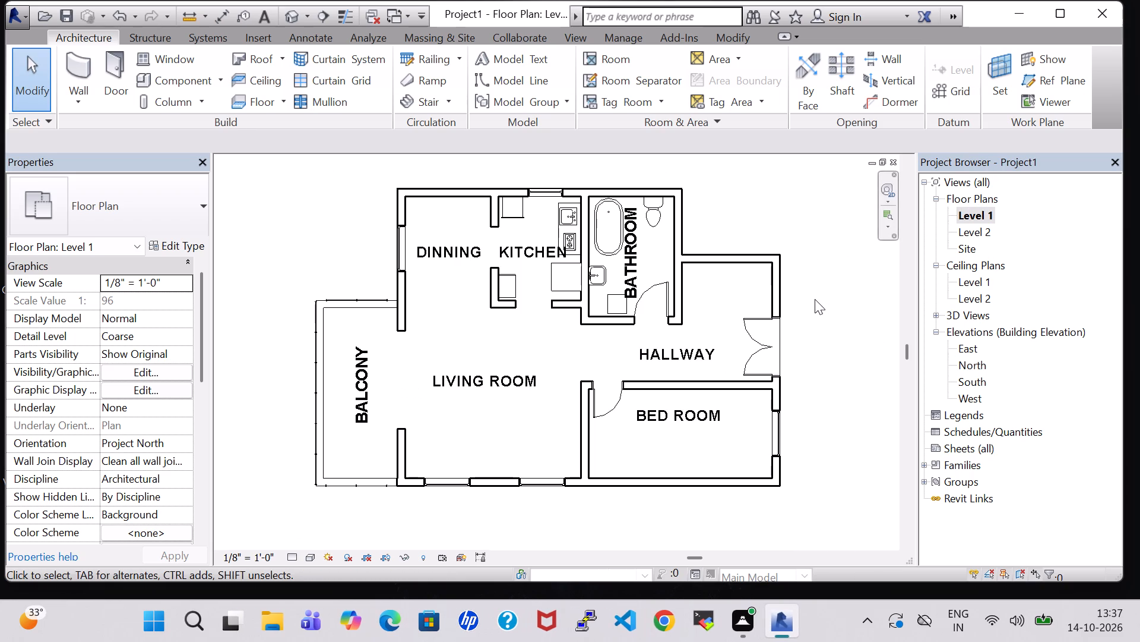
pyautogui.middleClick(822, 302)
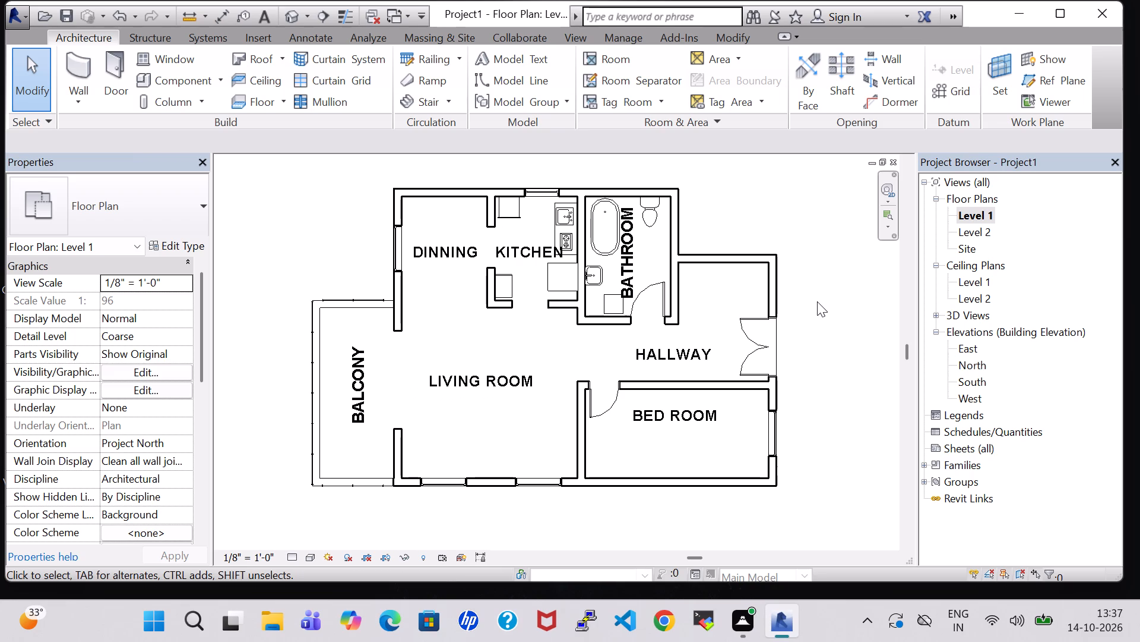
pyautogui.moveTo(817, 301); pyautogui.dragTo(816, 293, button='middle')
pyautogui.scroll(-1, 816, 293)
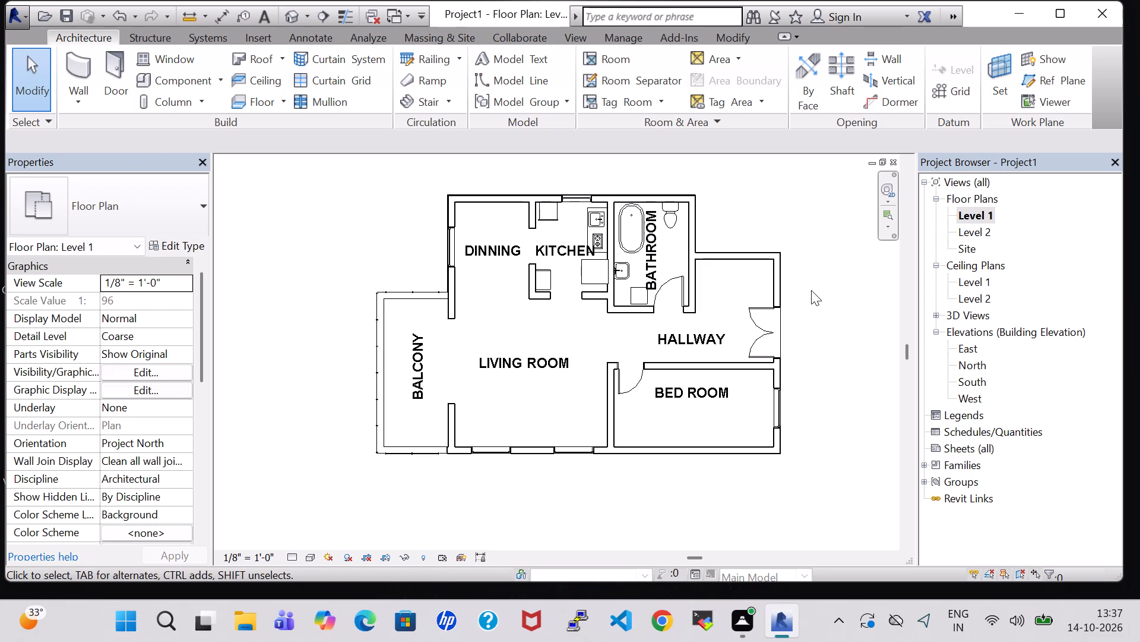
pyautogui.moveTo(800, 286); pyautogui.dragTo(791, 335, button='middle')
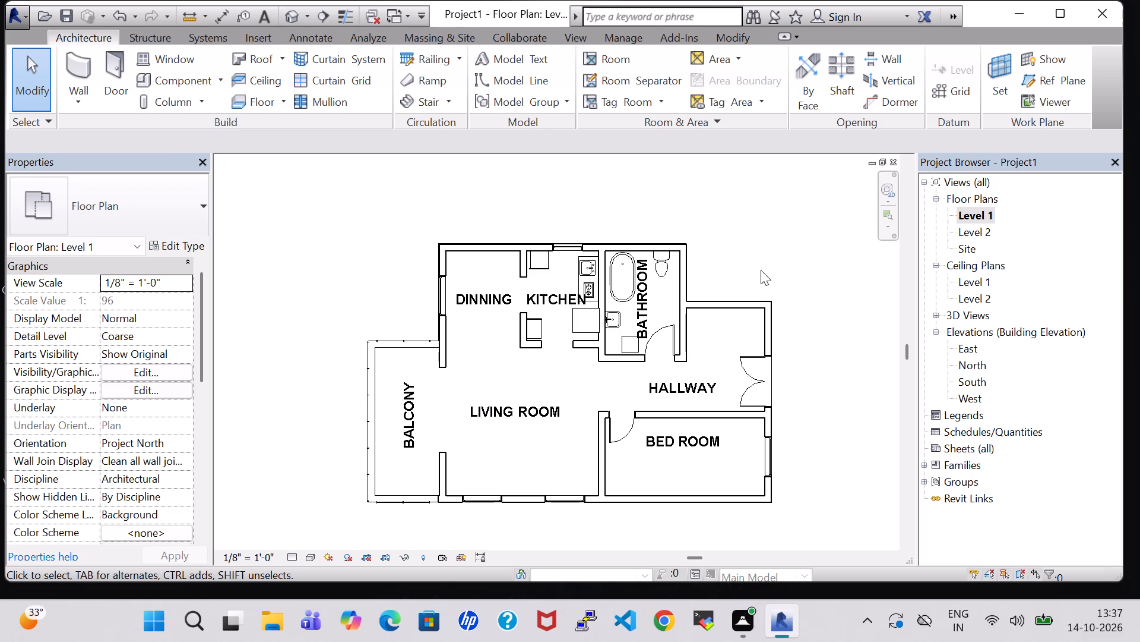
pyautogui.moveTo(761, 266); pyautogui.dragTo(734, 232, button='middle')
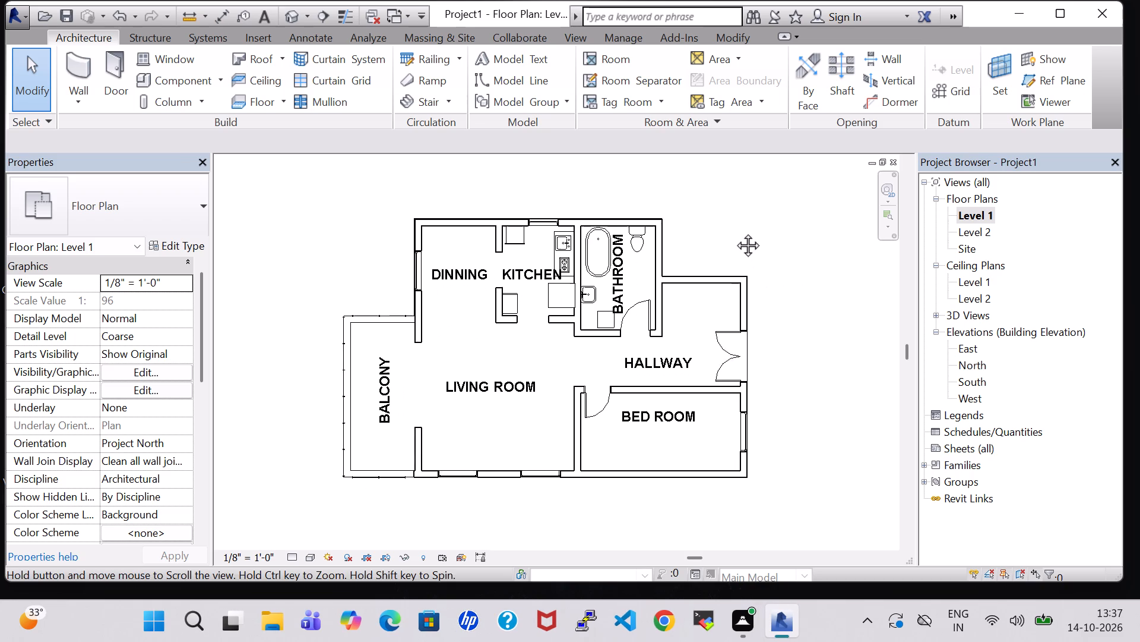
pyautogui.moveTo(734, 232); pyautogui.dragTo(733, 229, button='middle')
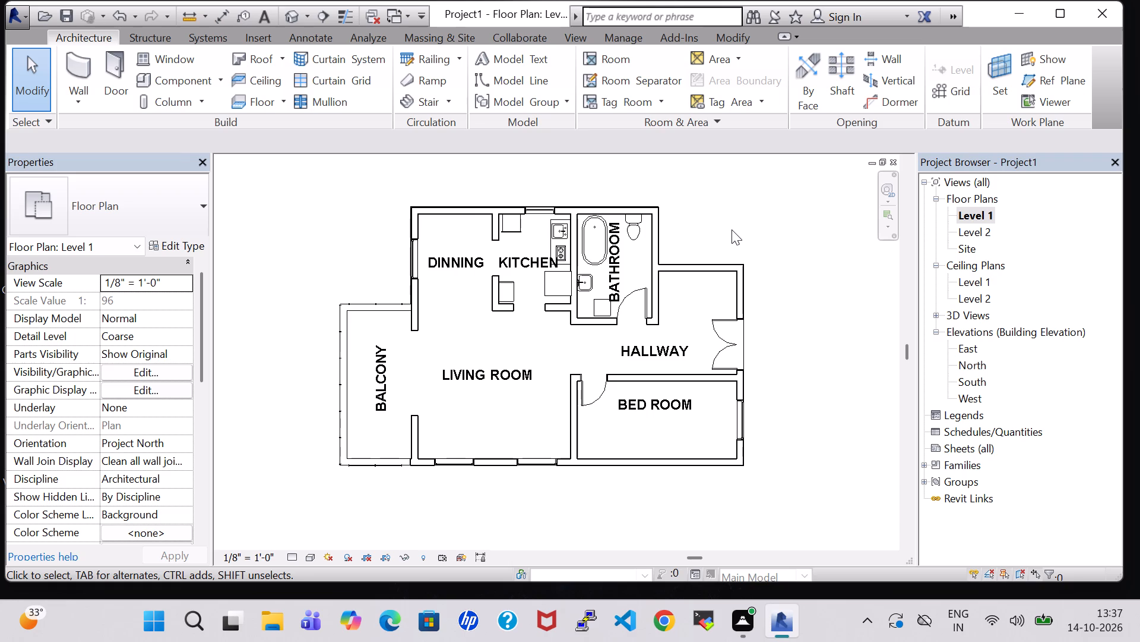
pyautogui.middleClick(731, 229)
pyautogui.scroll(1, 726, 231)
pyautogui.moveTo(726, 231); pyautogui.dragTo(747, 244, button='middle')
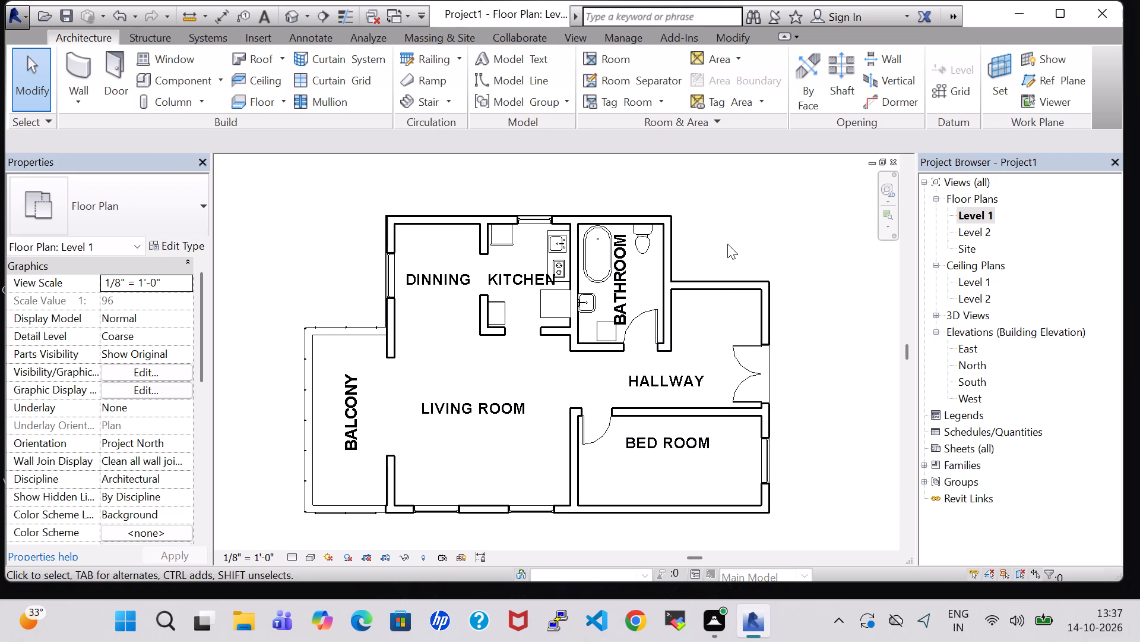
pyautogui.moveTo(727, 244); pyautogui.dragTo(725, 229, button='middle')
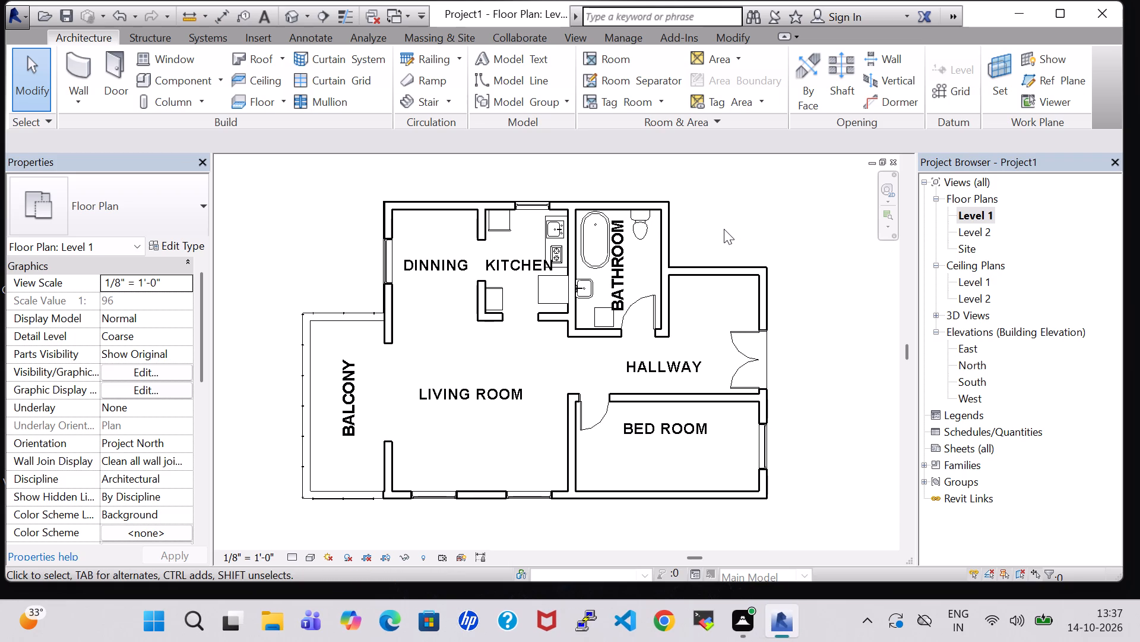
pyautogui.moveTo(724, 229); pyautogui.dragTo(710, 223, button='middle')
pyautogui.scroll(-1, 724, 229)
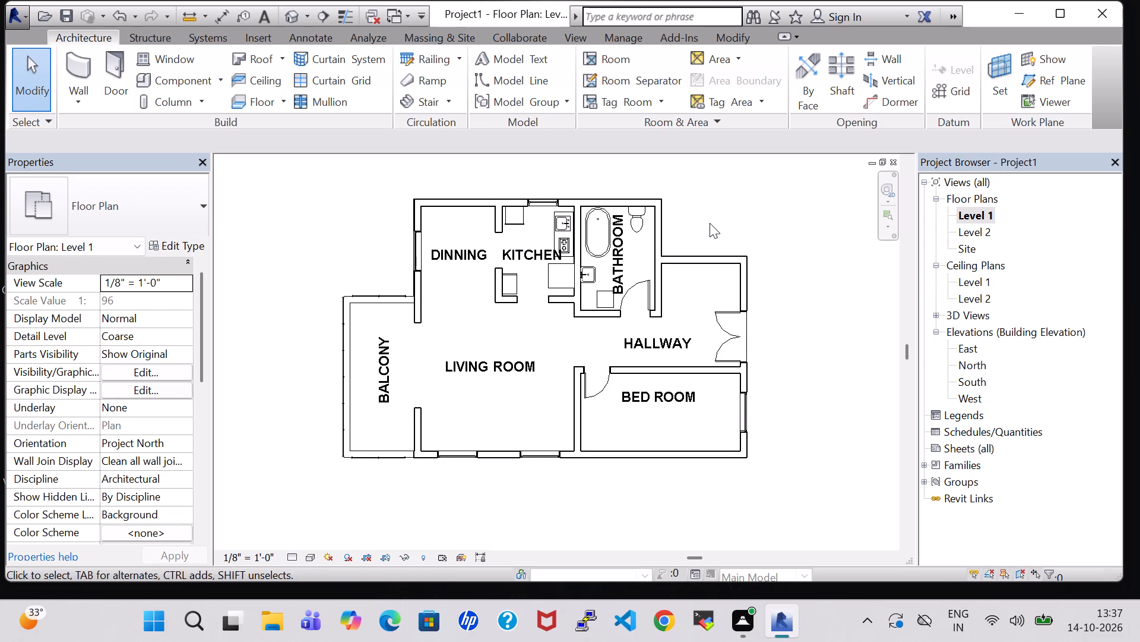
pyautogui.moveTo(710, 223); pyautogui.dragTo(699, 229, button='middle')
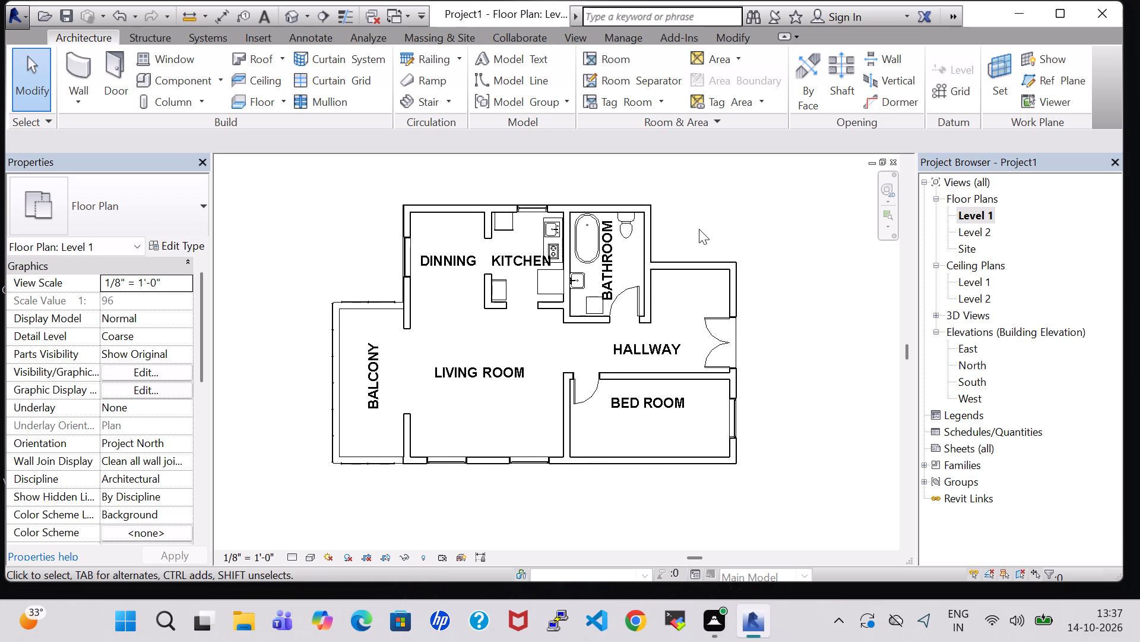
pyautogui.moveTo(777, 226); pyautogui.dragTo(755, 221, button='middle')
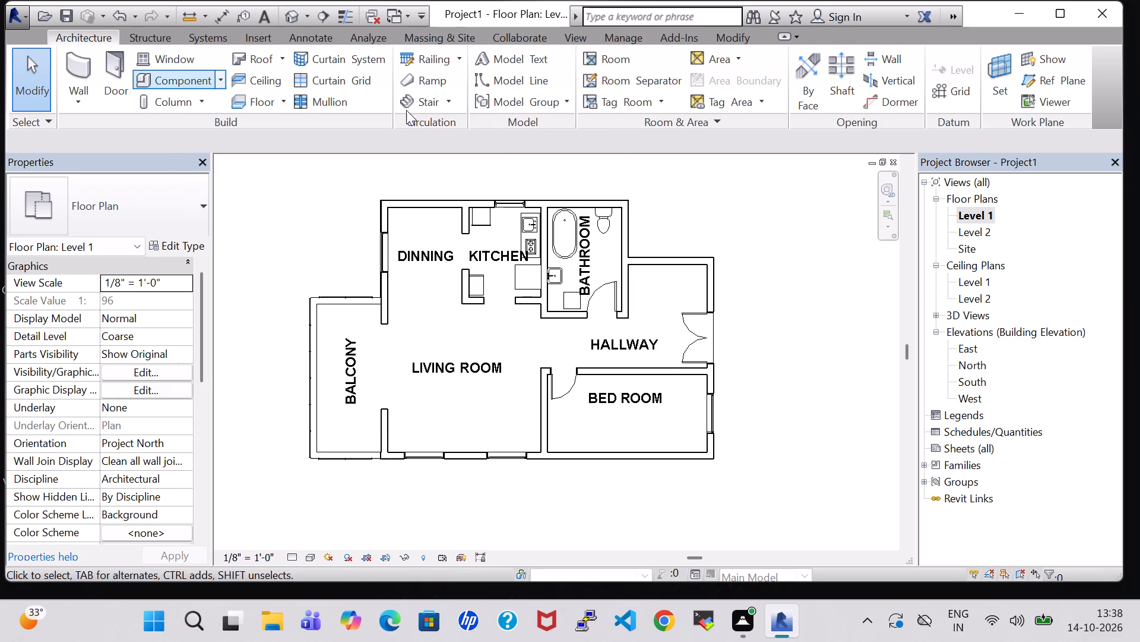
# Nudge the BATHROOM room tag one step north, keeping its east-west position.
pyautogui.click(590, 261)
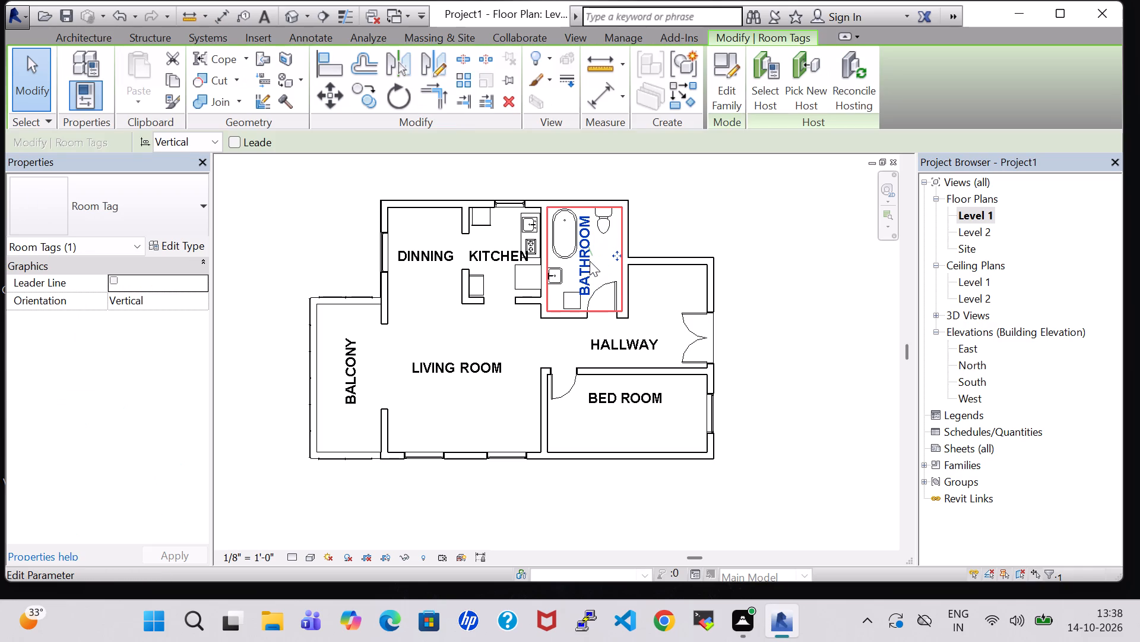
pyautogui.press('Right')
pyautogui.press('Up')
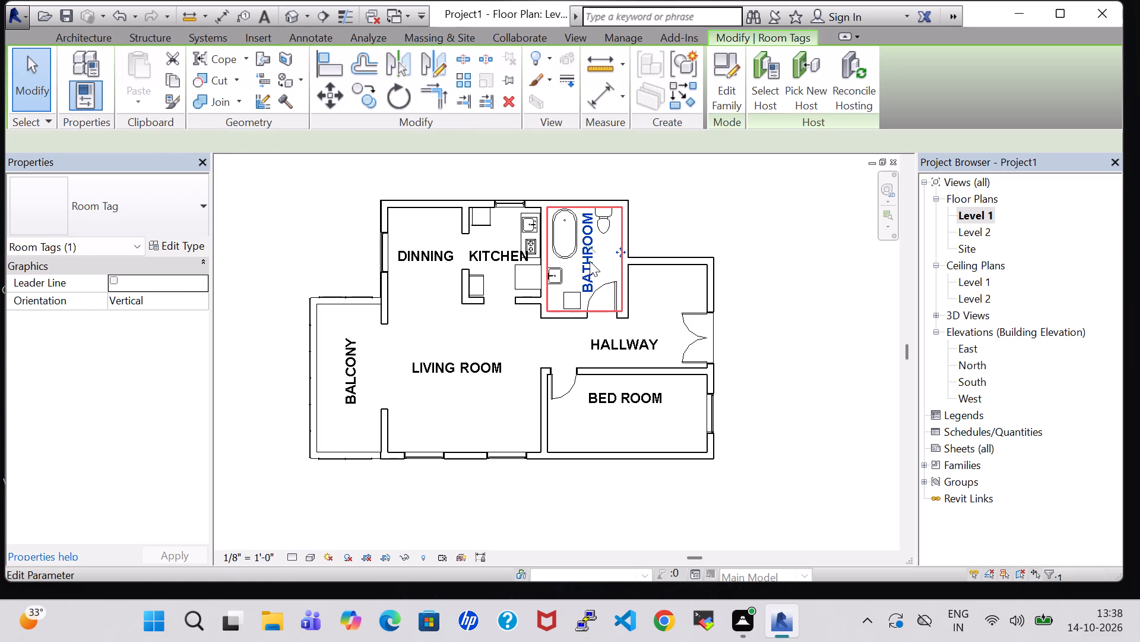
pyautogui.press('Left')
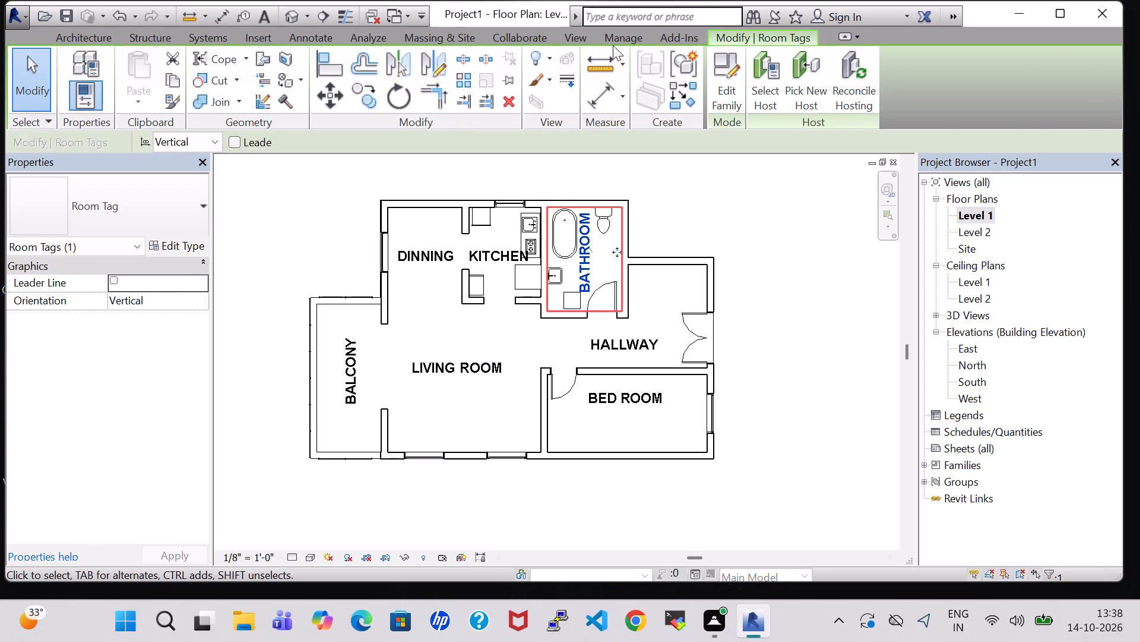
pyautogui.click(794, 346)
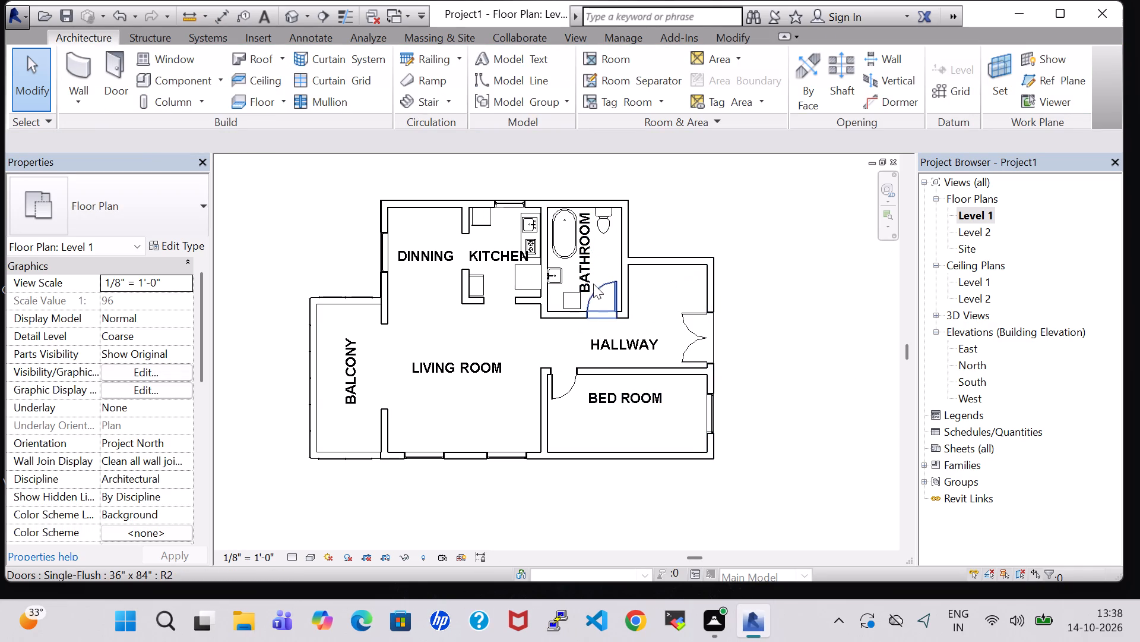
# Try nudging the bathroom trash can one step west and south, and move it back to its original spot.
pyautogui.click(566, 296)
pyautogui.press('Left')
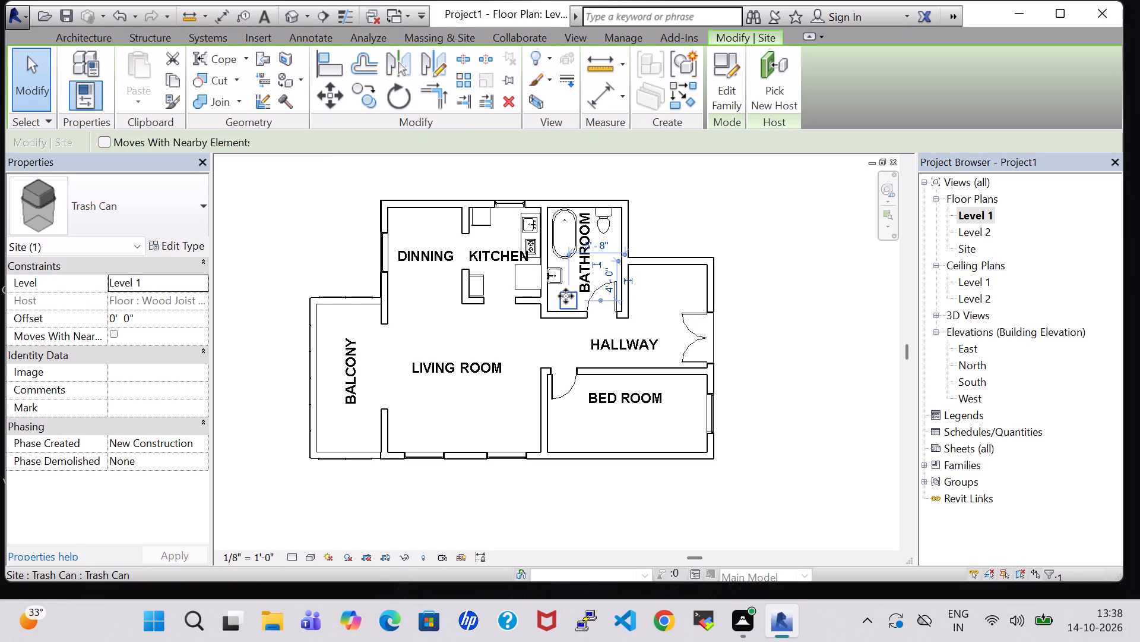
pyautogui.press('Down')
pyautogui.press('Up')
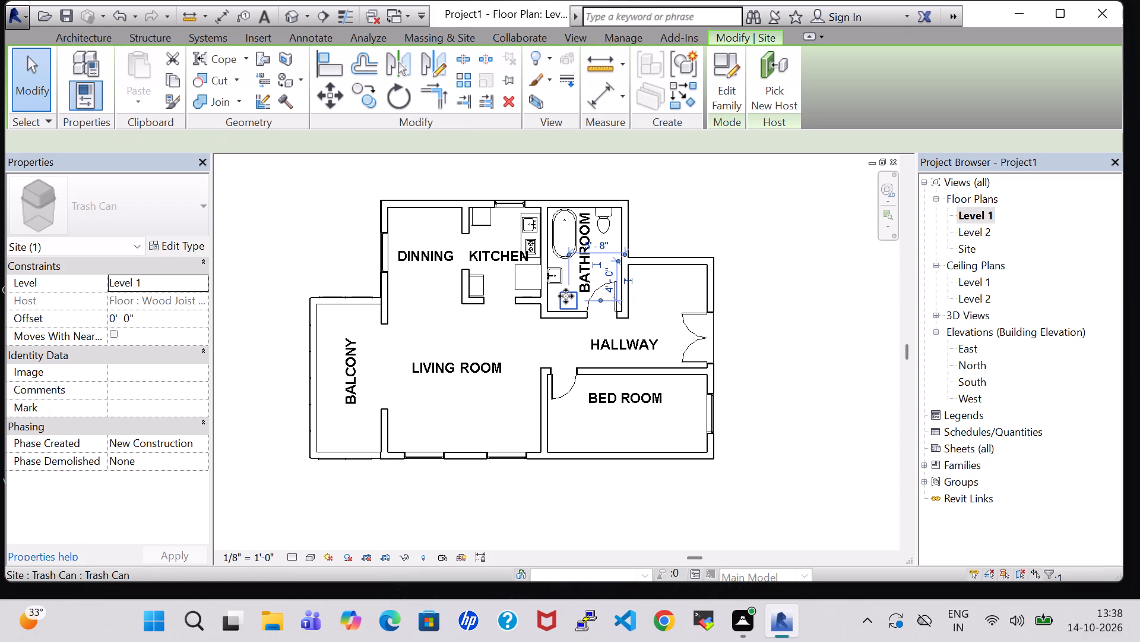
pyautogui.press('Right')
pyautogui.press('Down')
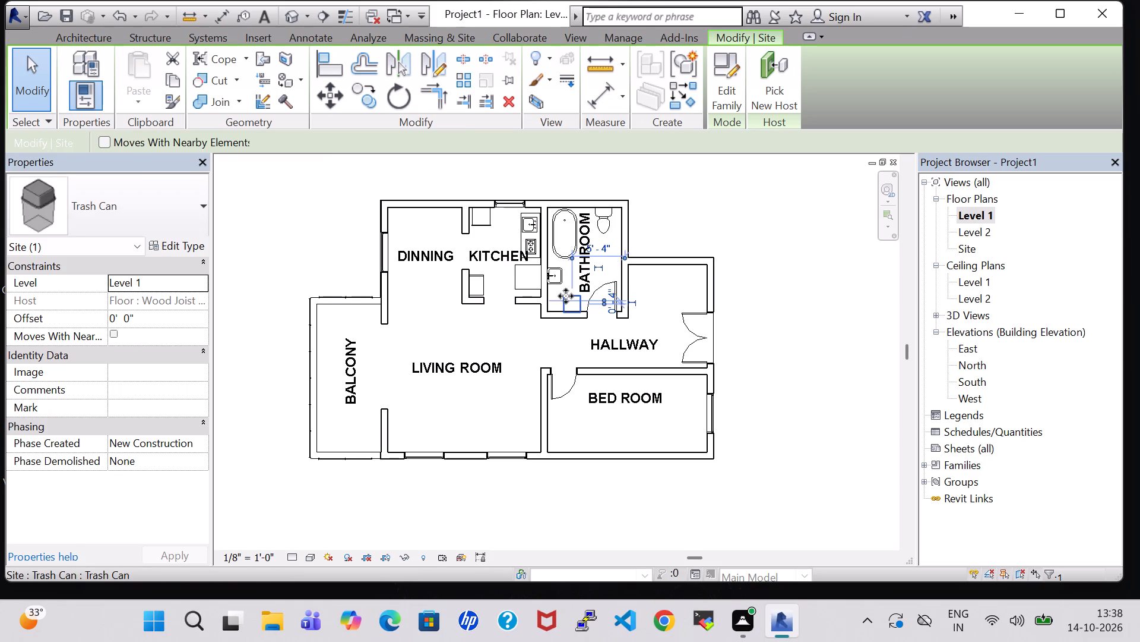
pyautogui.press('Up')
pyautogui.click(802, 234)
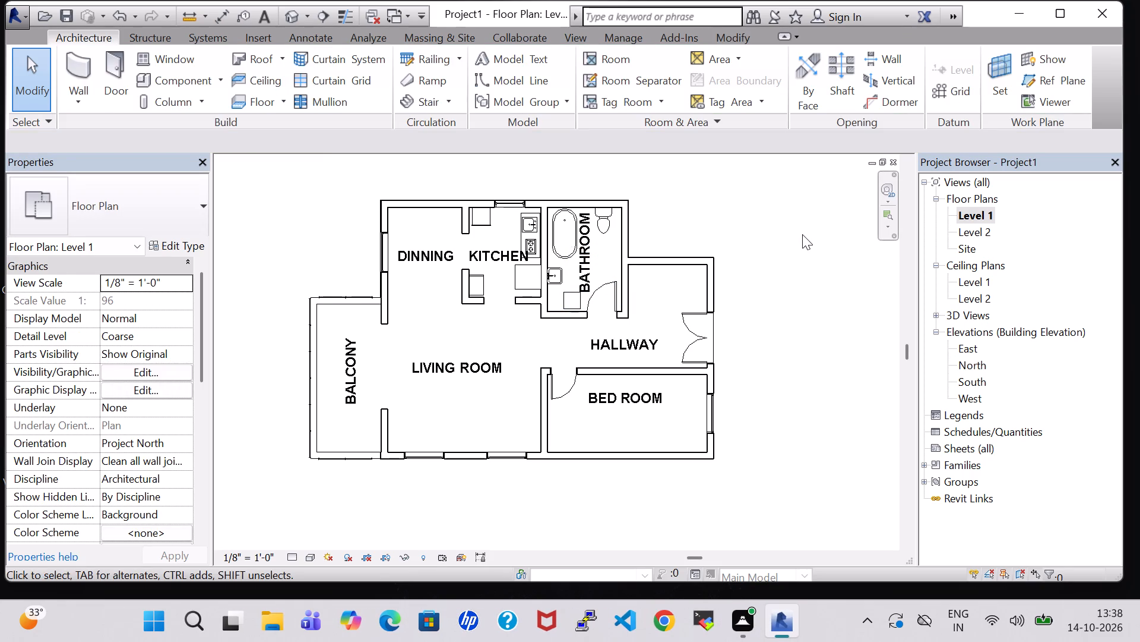
# Load the Bed-Box family from the Beds folder of the US Imperial Furniture library for component placement.
pyautogui.scroll(-1, 802, 234)
pyautogui.moveTo(802, 234); pyautogui.dragTo(765, 221, button='middle')
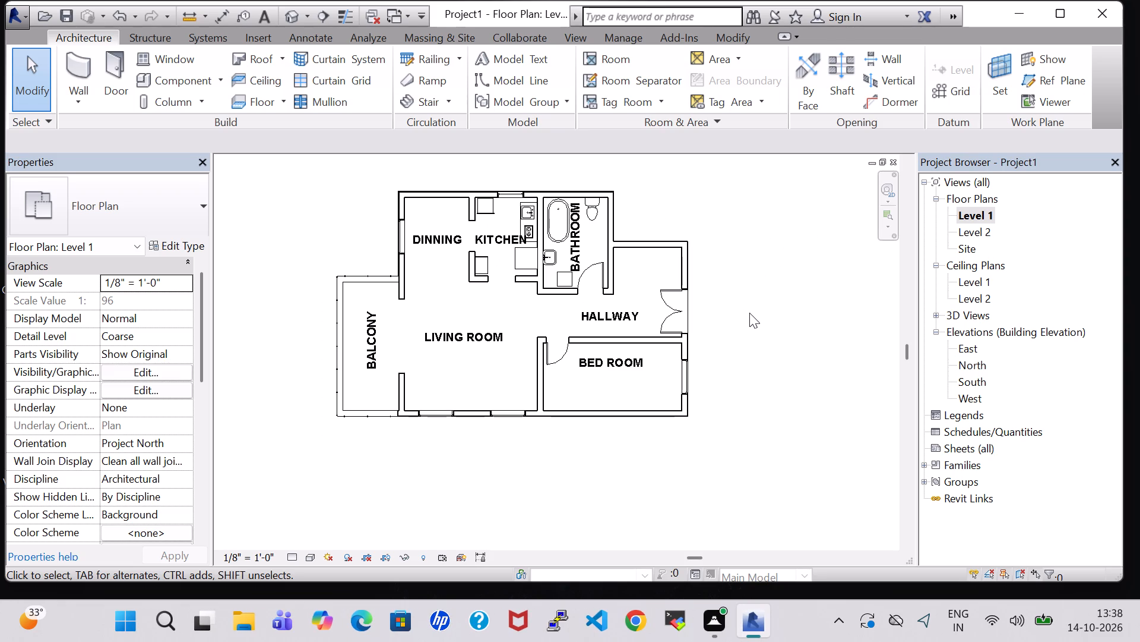
pyautogui.moveTo(748, 313); pyautogui.dragTo(726, 304, button='middle')
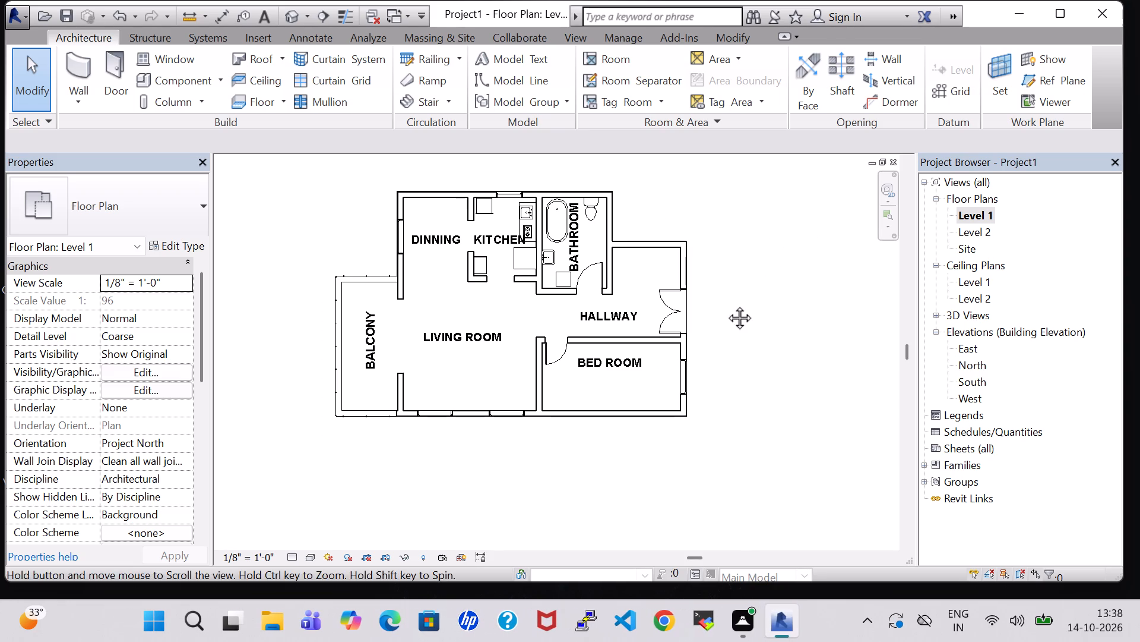
pyautogui.moveTo(726, 304); pyautogui.dragTo(722, 303, button='middle')
pyautogui.click(175, 78)
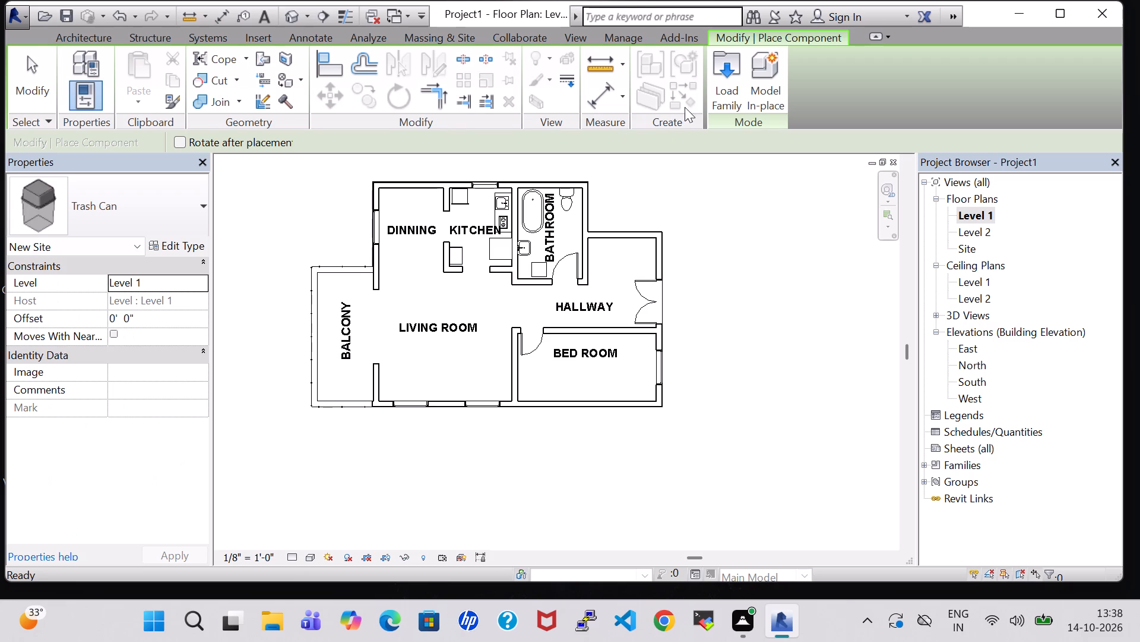
pyautogui.click(723, 86)
pyautogui.scroll(-2, 677, 132)
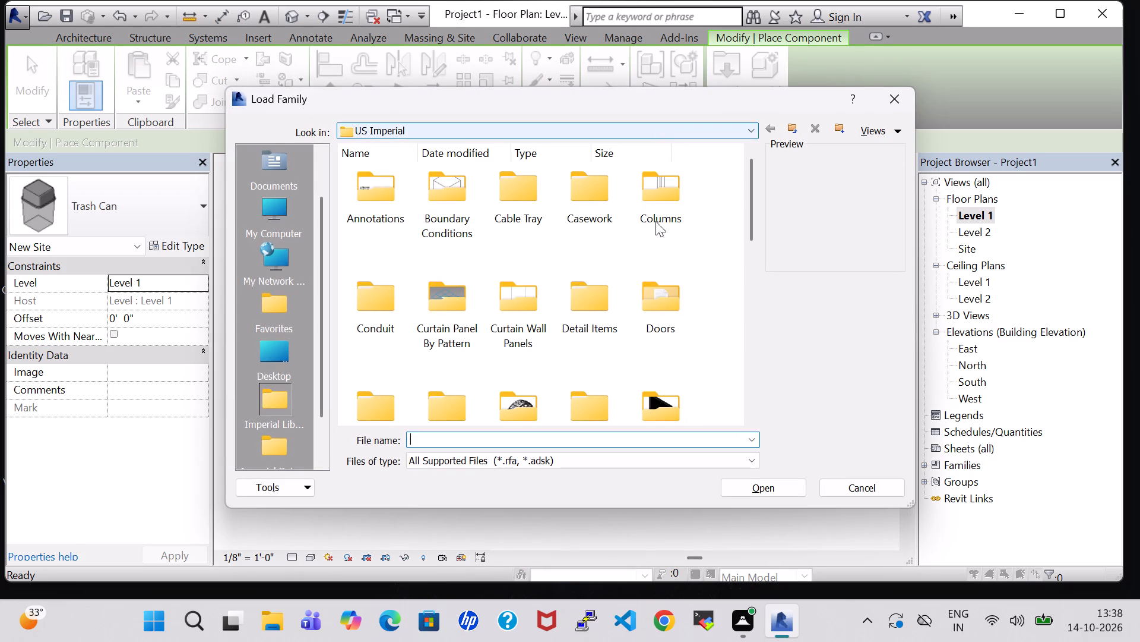
pyautogui.doubleClick(660, 418)
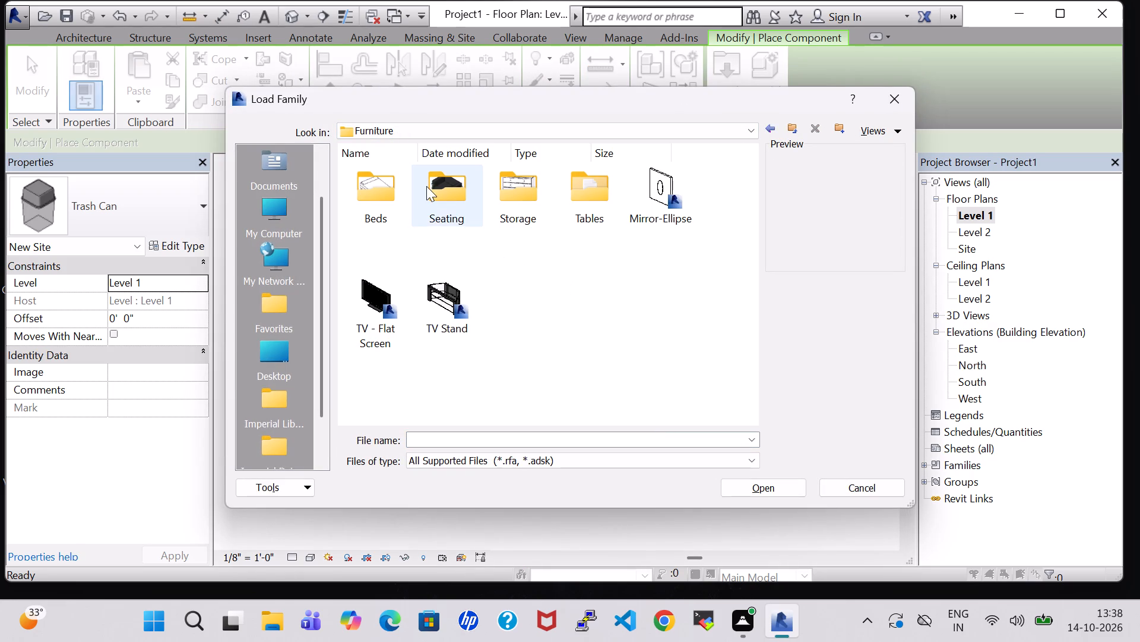
pyautogui.doubleClick(392, 188)
pyautogui.click(363, 196)
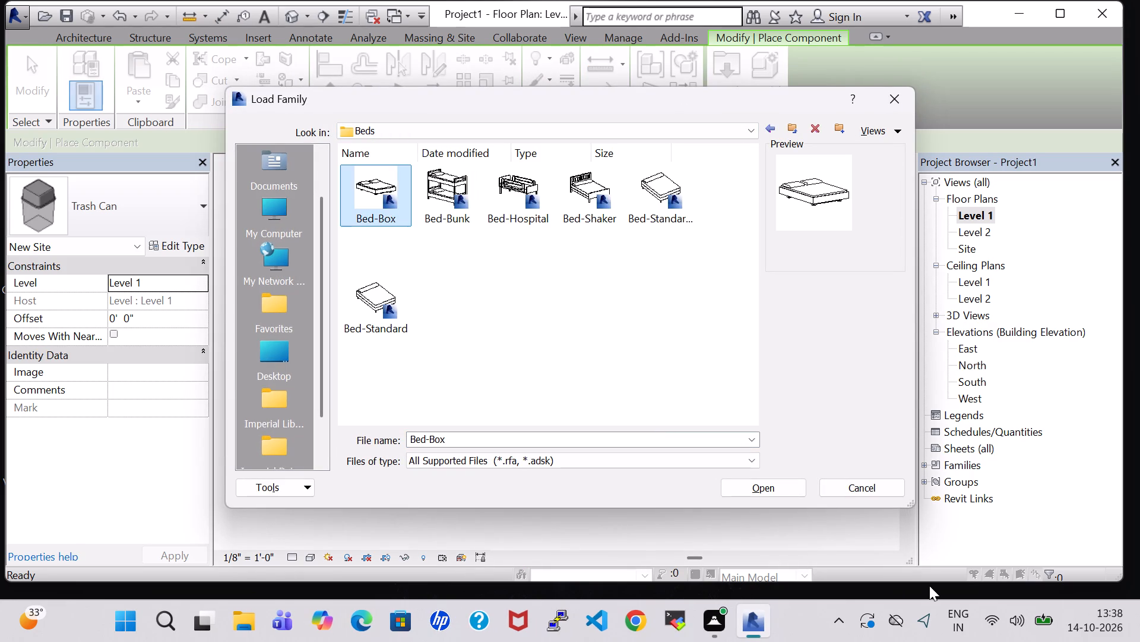
pyautogui.click(771, 485)
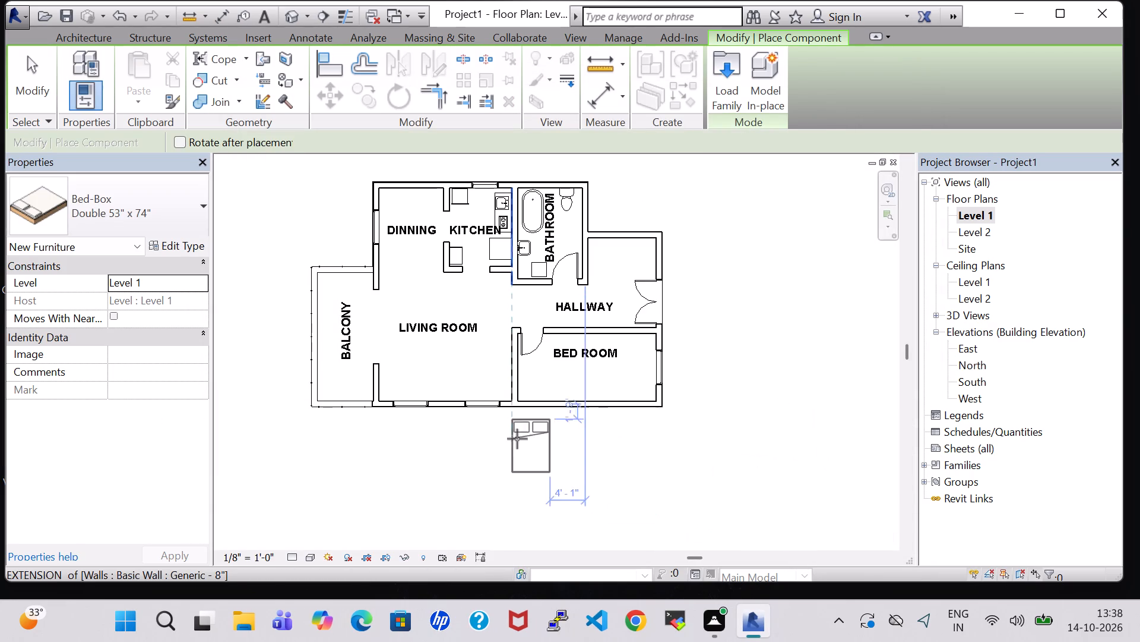
# Place the Double 53" x 74" bed in the bedroom, rotated with its pillows at the south wall, about 6' 3 1/2" from the west wall.
pyautogui.press('space')
pyautogui.press('space')
pyautogui.press('space')
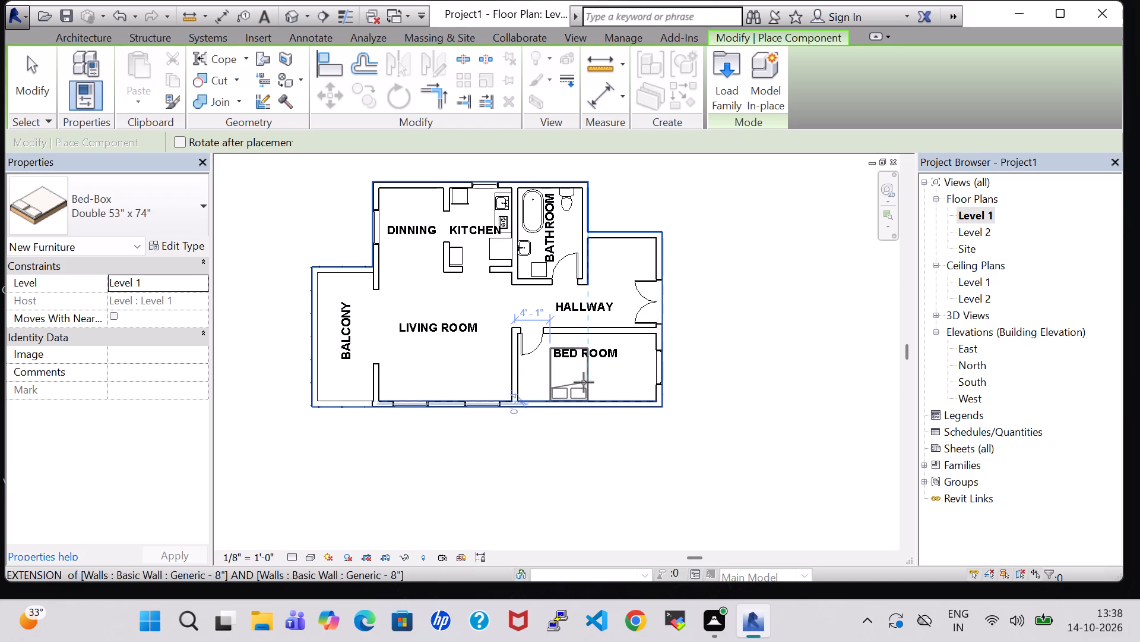
pyautogui.click(598, 383)
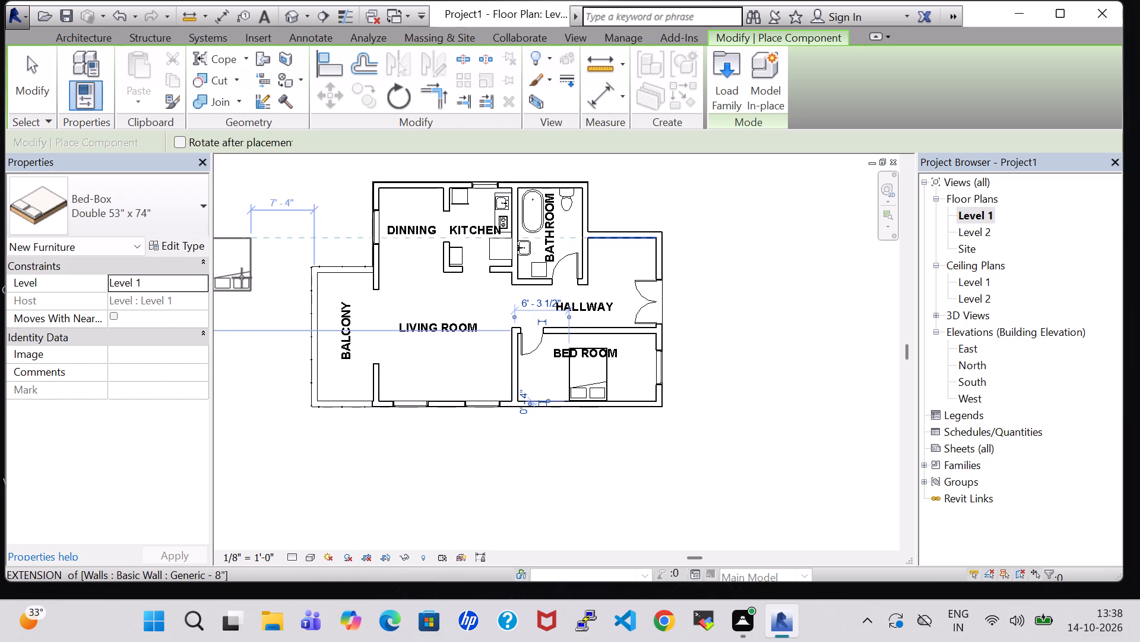
pyautogui.press('Escape')
pyautogui.press('Escape')
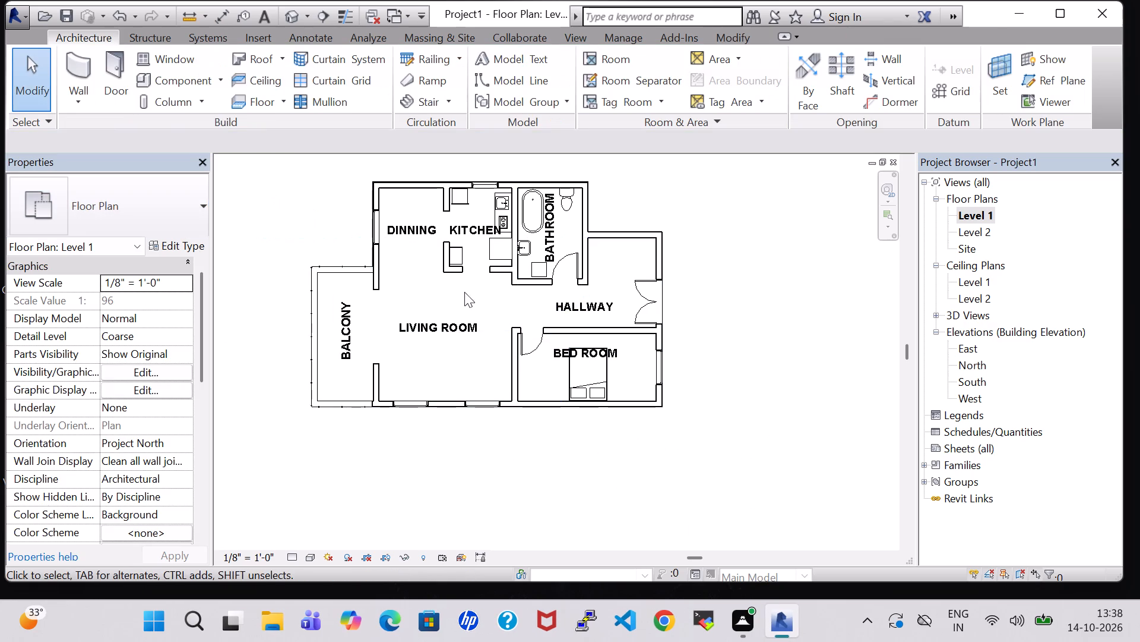
# Change the bedroom bed's type to Queen 60" x 79".
pyautogui.click(595, 386)
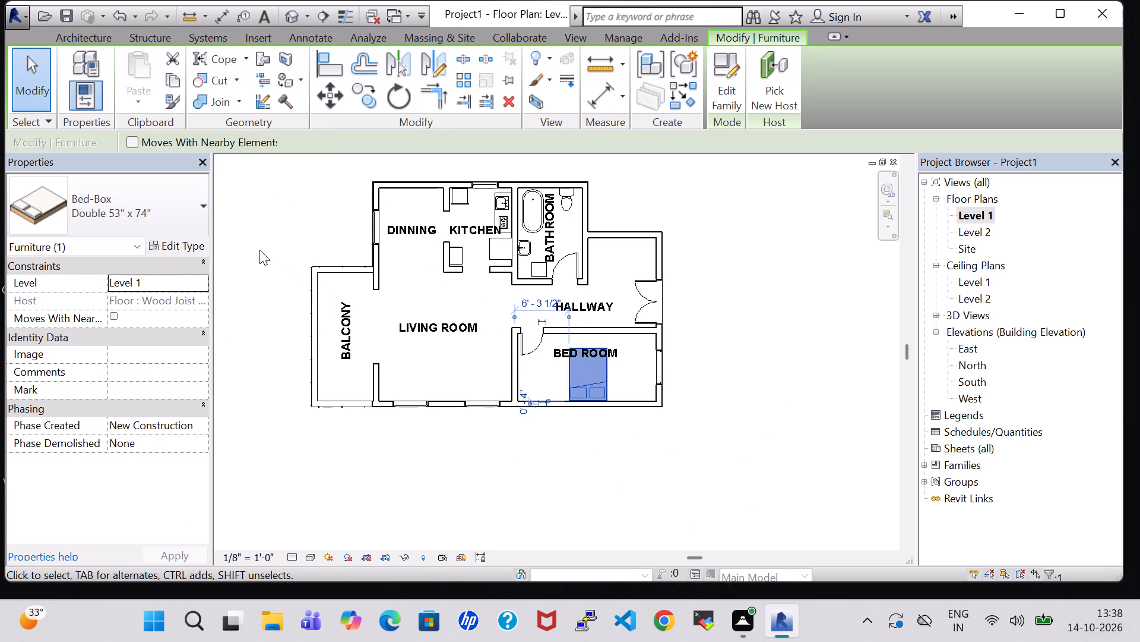
pyautogui.click(148, 190)
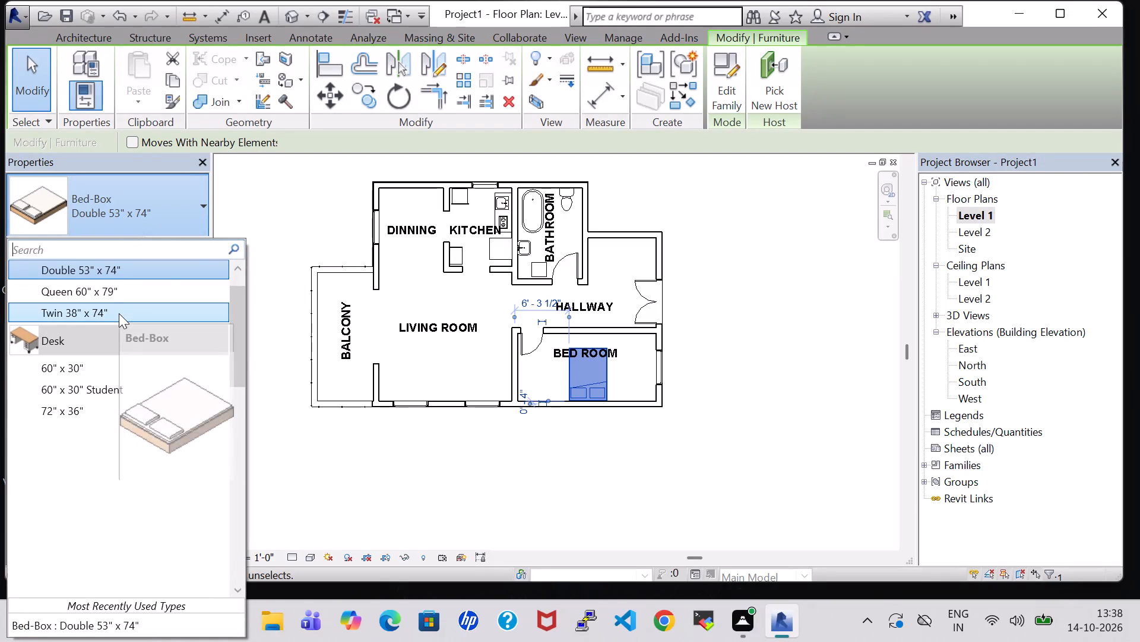
pyautogui.click(110, 285)
pyautogui.click(816, 440)
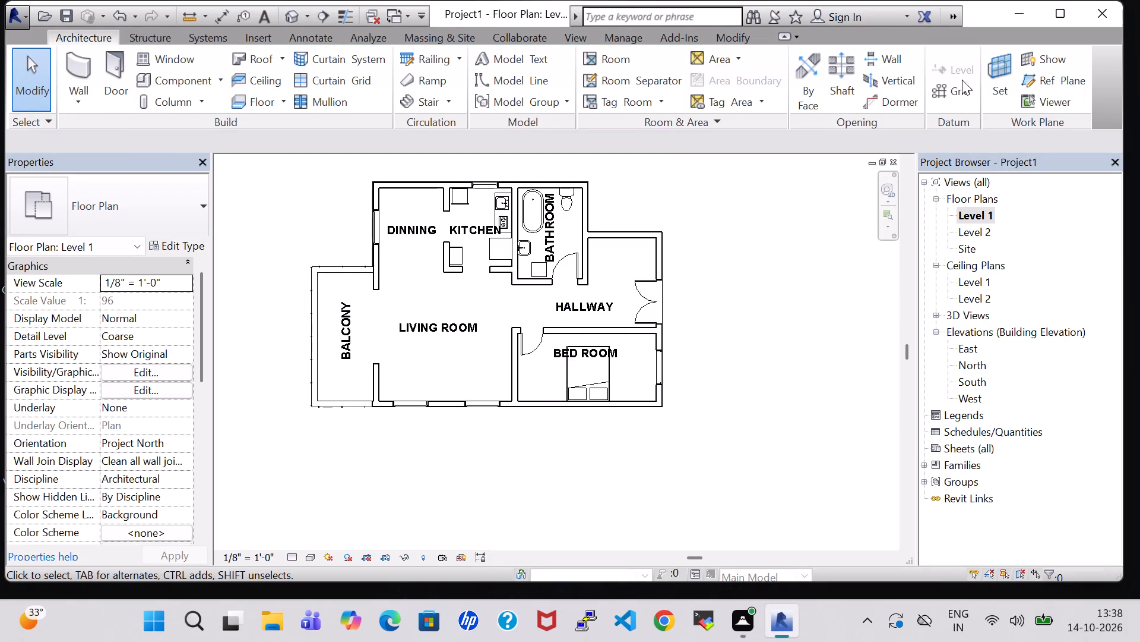
# Load the Table-Night Stand family from the Tables folder of the Furniture library for component placement.
pyautogui.click(165, 78)
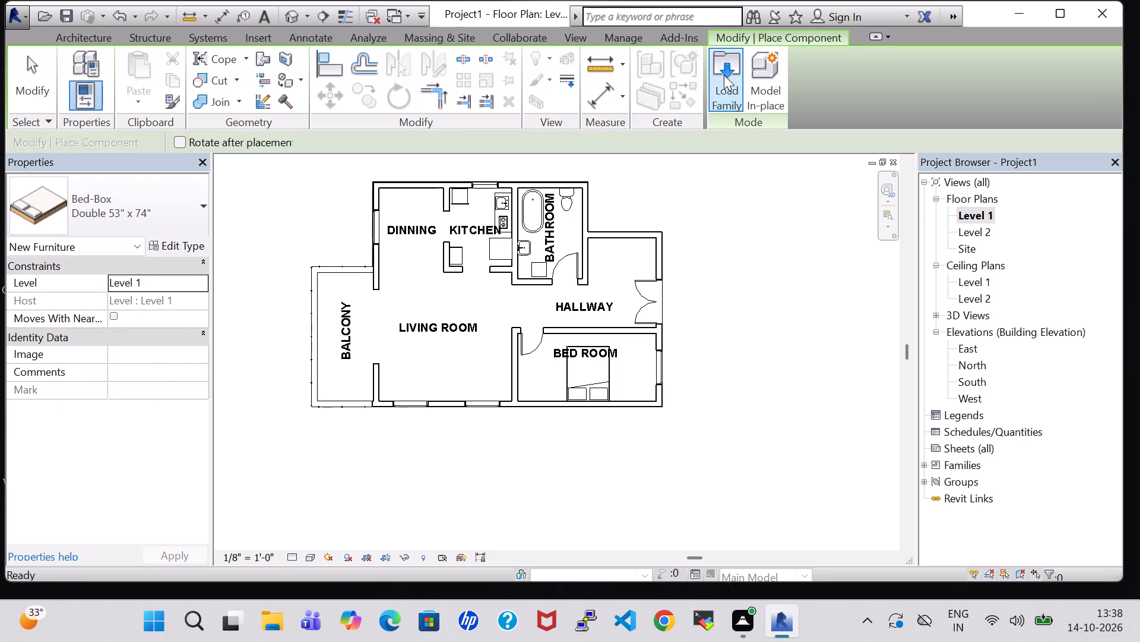
pyautogui.click(724, 75)
pyautogui.scroll(-1, 748, 231)
pyautogui.doubleClick(691, 241)
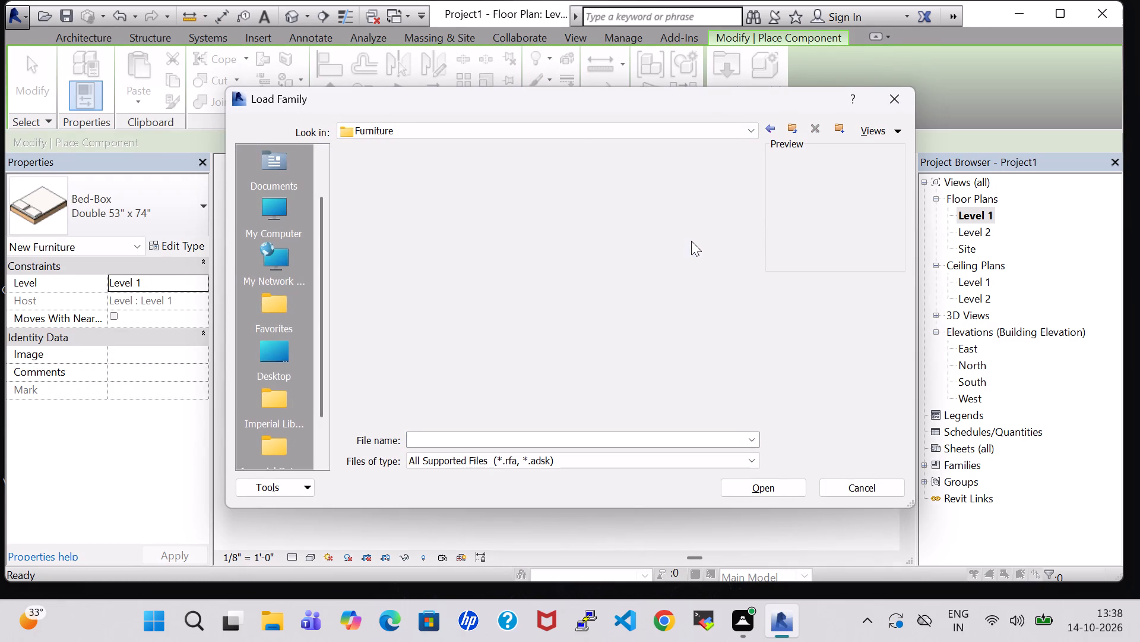
pyautogui.doubleClick(584, 188)
pyautogui.click(588, 273)
pyautogui.click(606, 313)
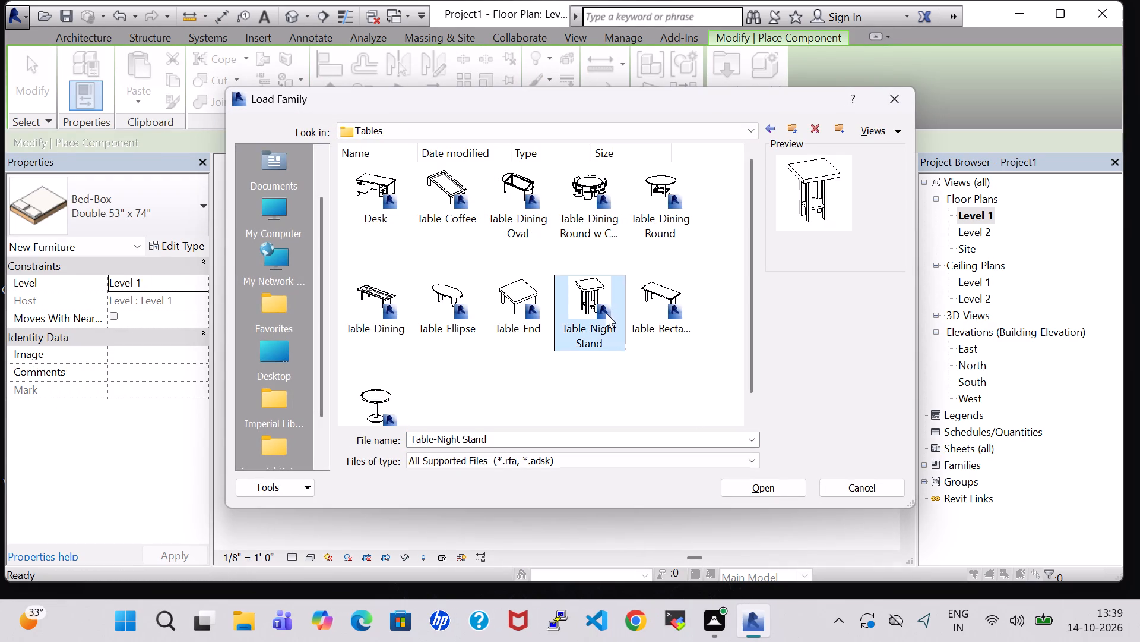
pyautogui.click(786, 489)
# Place two 24" x 24" x 30" night stands against the bedroom's south wall, one on each side of the bed.
pyautogui.scroll(3, 660, 426)
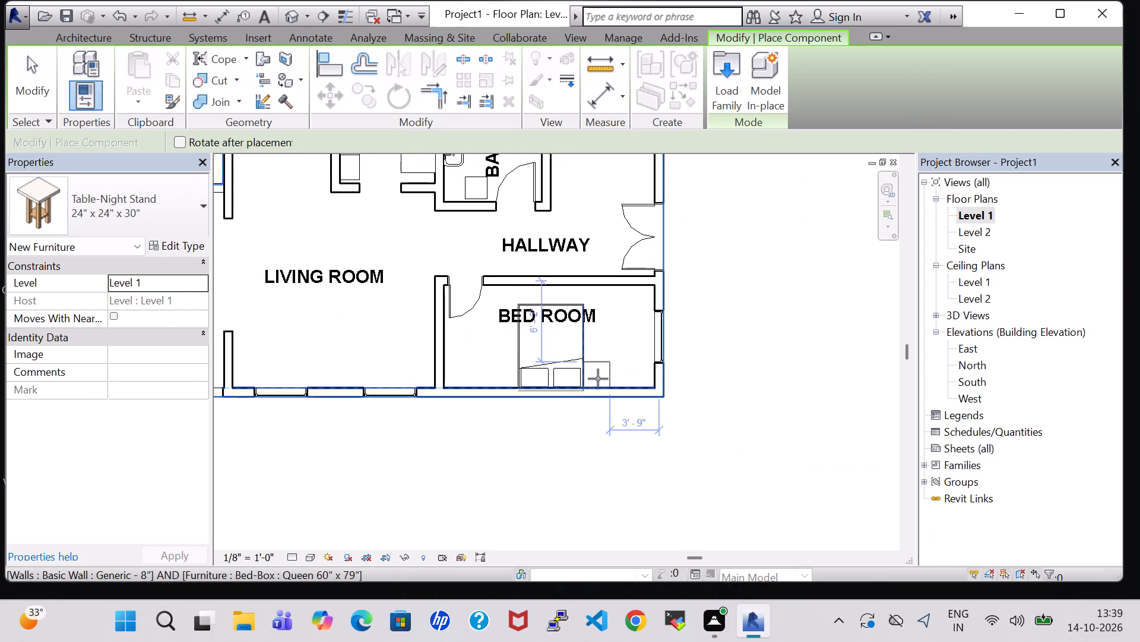
pyautogui.click(619, 379)
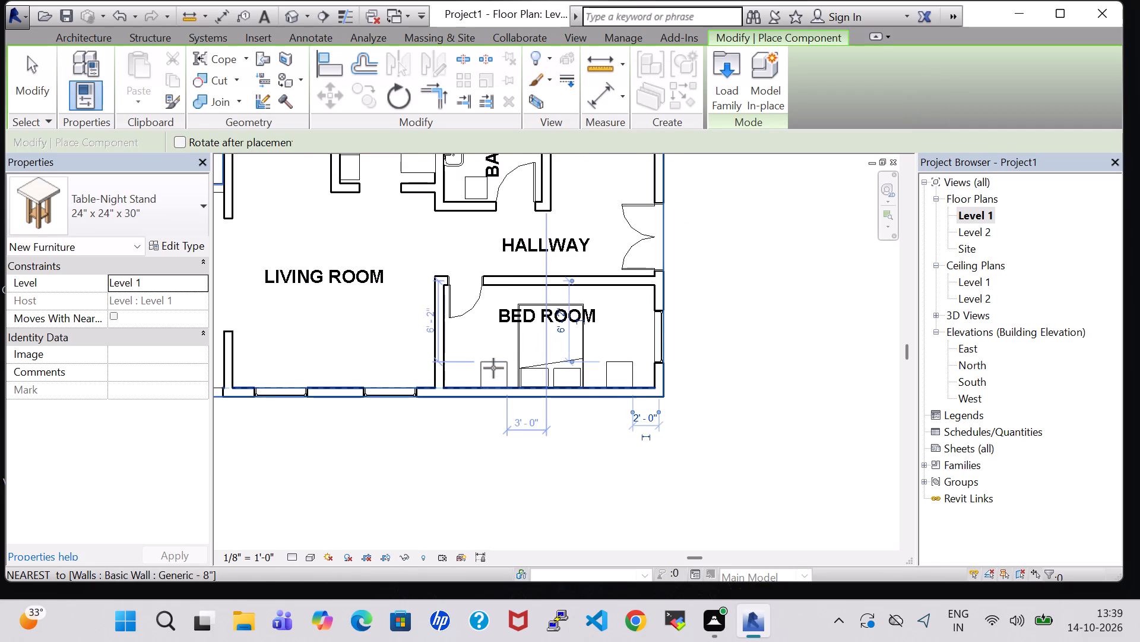
pyautogui.click(493, 368)
pyautogui.press('Escape')
pyautogui.press('Escape')
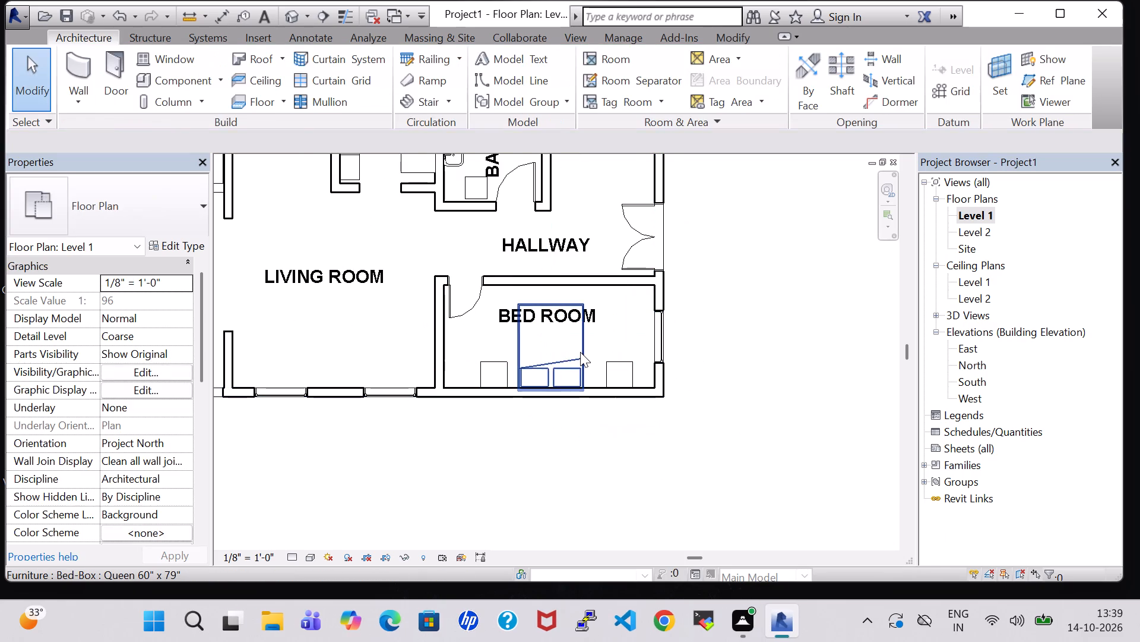
# Nudge the queen bed six steps east and one step north, bringing it next to the east night stand.
pyautogui.click(580, 352)
pyautogui.press('Right')
pyautogui.press('Right')
pyautogui.press('Right')
pyautogui.press('Right')
pyautogui.press('Right')
pyautogui.press('Right')
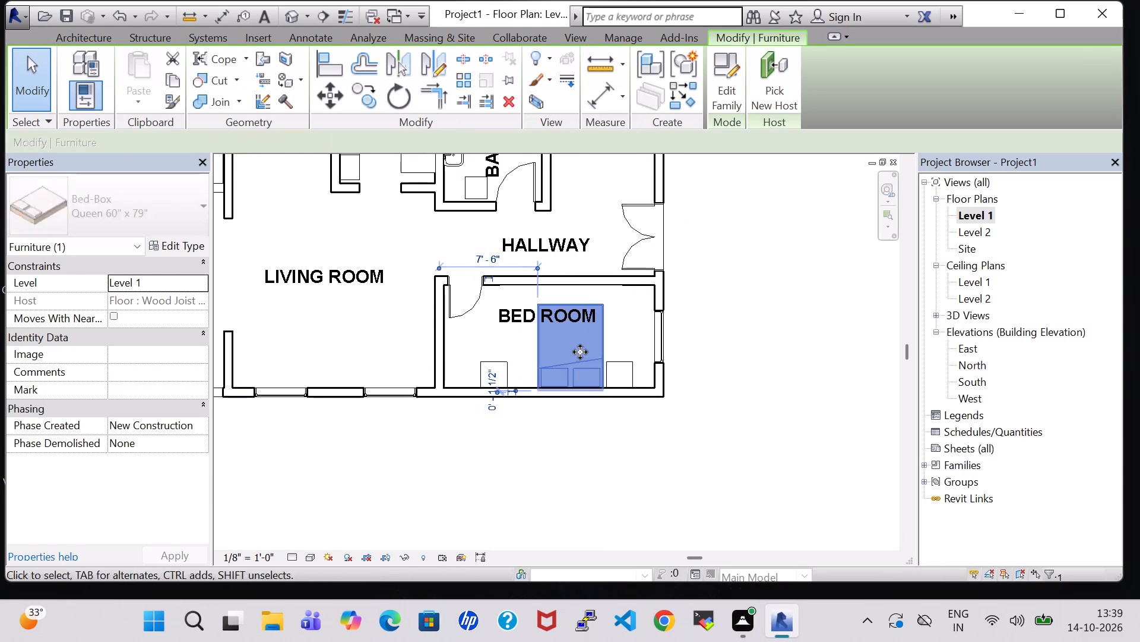
pyautogui.press('Up')
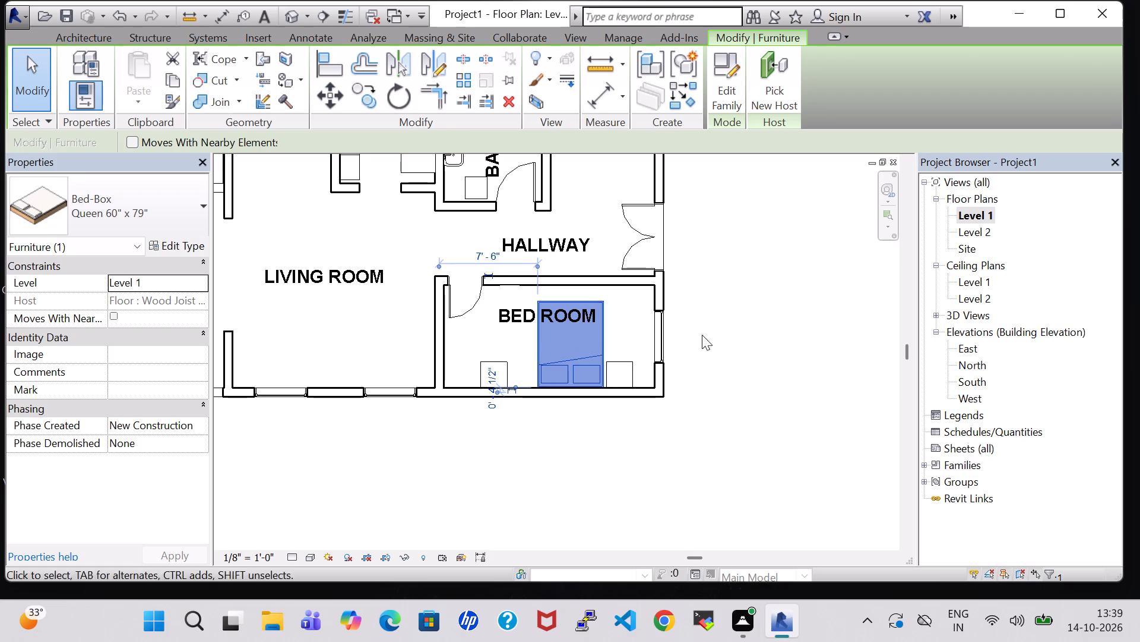
pyautogui.click(781, 353)
# Nudge the west night stand a net eight steps east along the south wall, close to the bed.
pyautogui.click(503, 369)
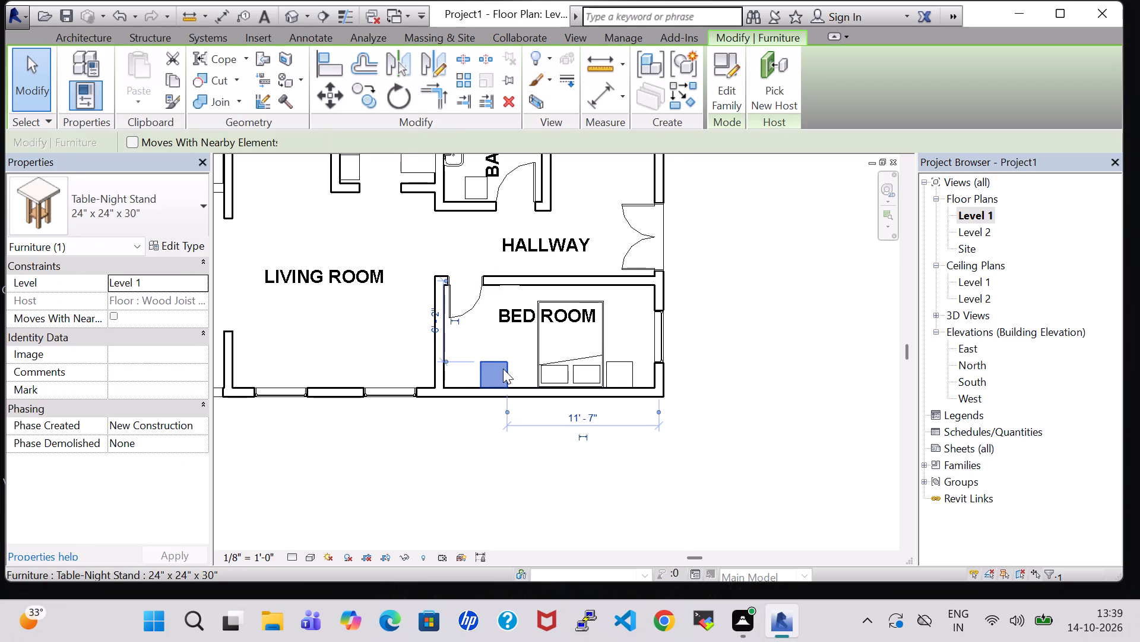
pyautogui.press('Right')
pyautogui.press('Right')
pyautogui.press('Right')
pyautogui.press('Right')
pyautogui.press('Right')
pyautogui.press('Right')
pyautogui.press('Right')
pyautogui.press('Right')
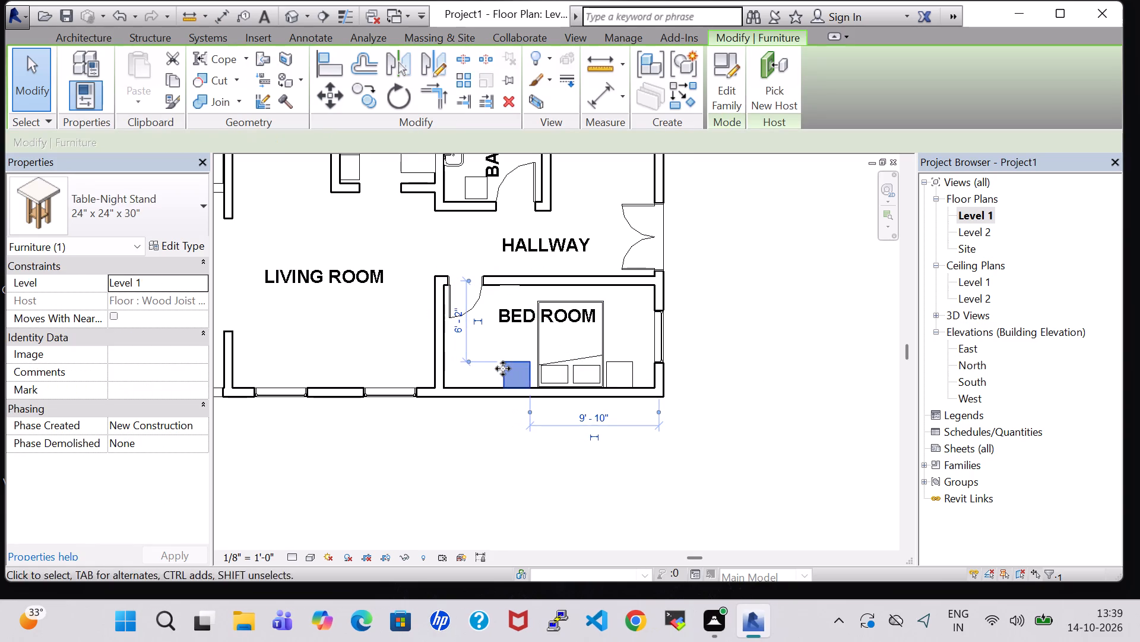
pyautogui.press('Right')
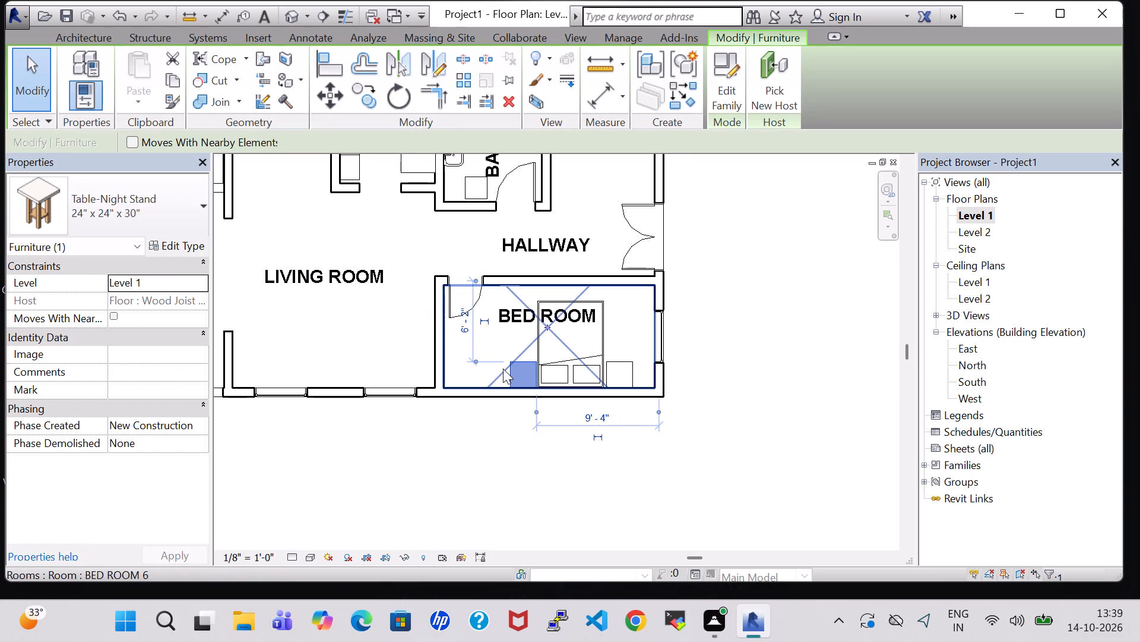
pyautogui.press('Left')
pyautogui.click(717, 366)
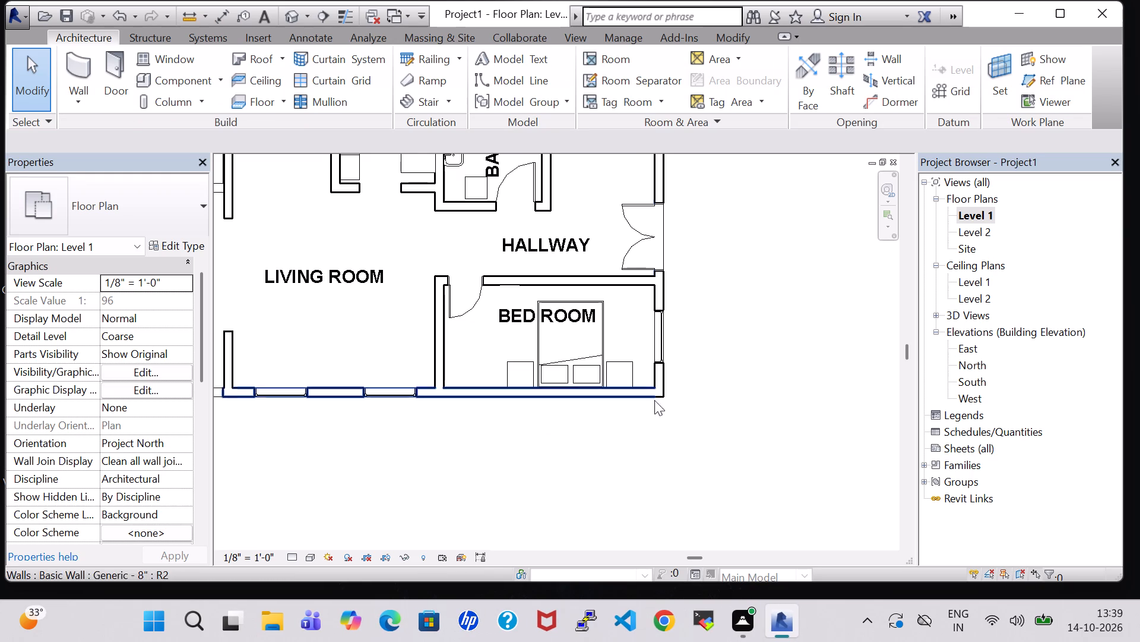
# Load the Dresser family from the Storage folder of the Furniture library for component placement.
pyautogui.click(179, 73)
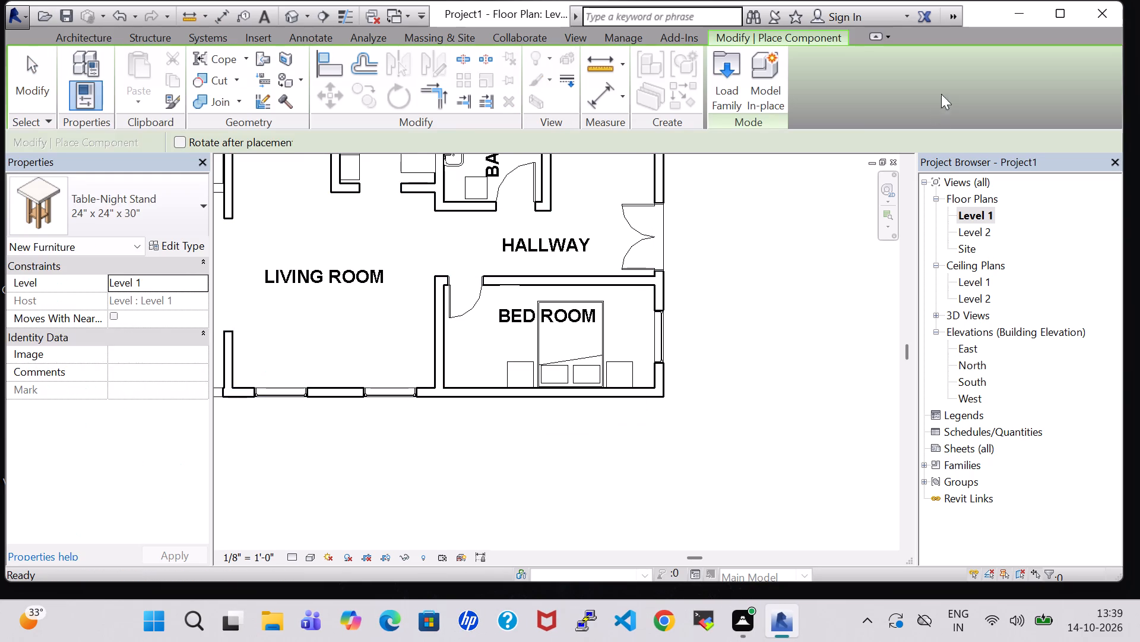
pyautogui.click(717, 84)
pyautogui.scroll(-1, 704, 301)
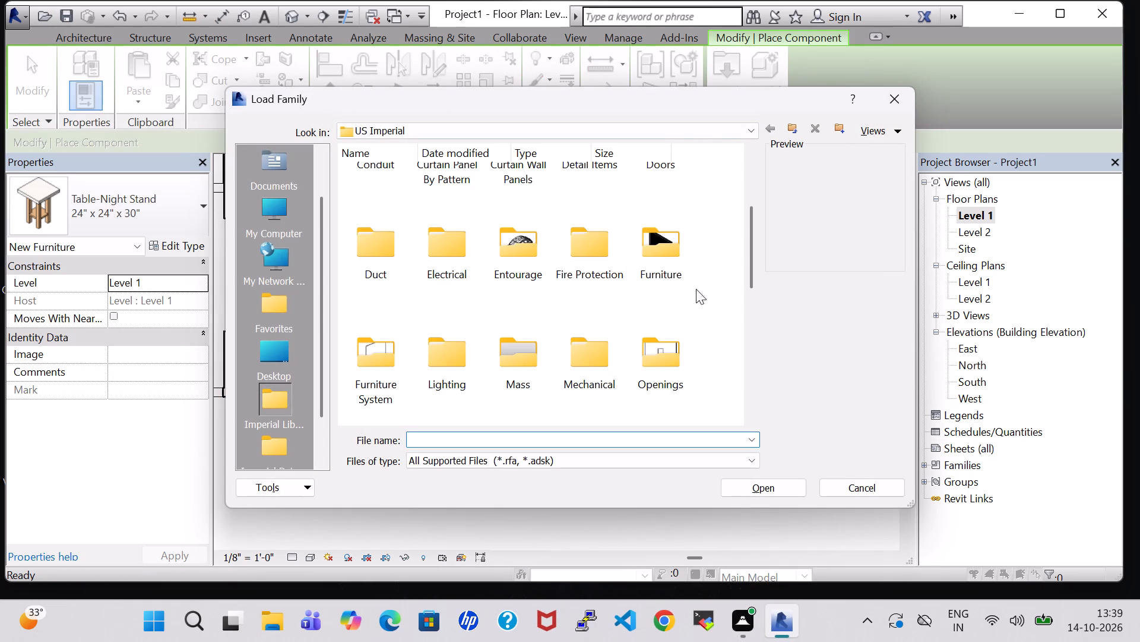
pyautogui.doubleClick(658, 252)
pyautogui.doubleClick(543, 199)
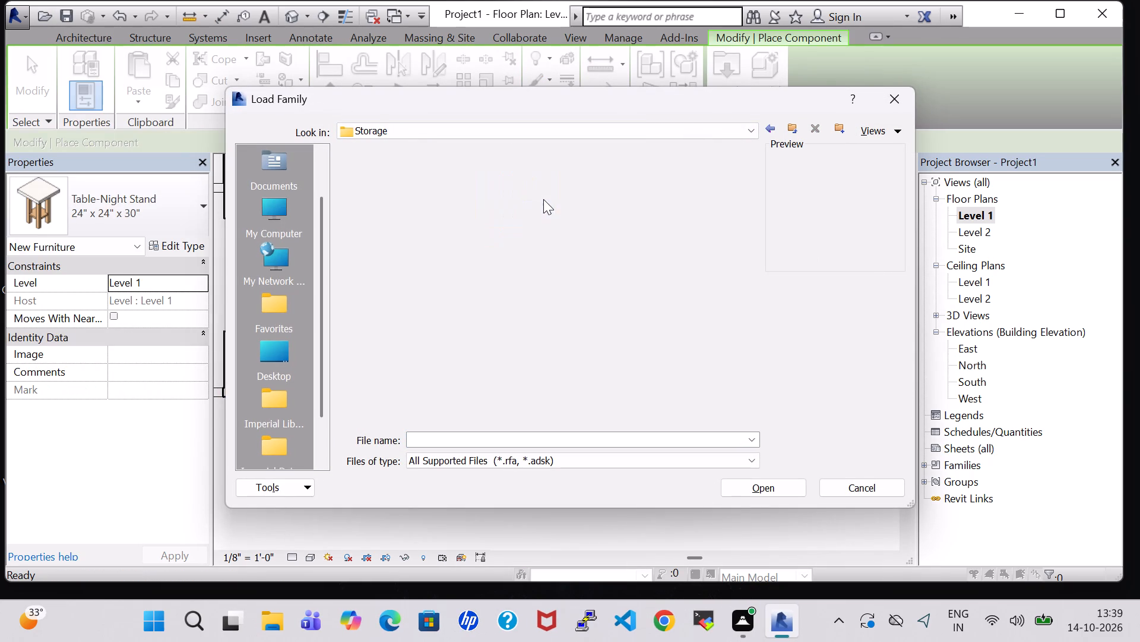
pyautogui.click(522, 300)
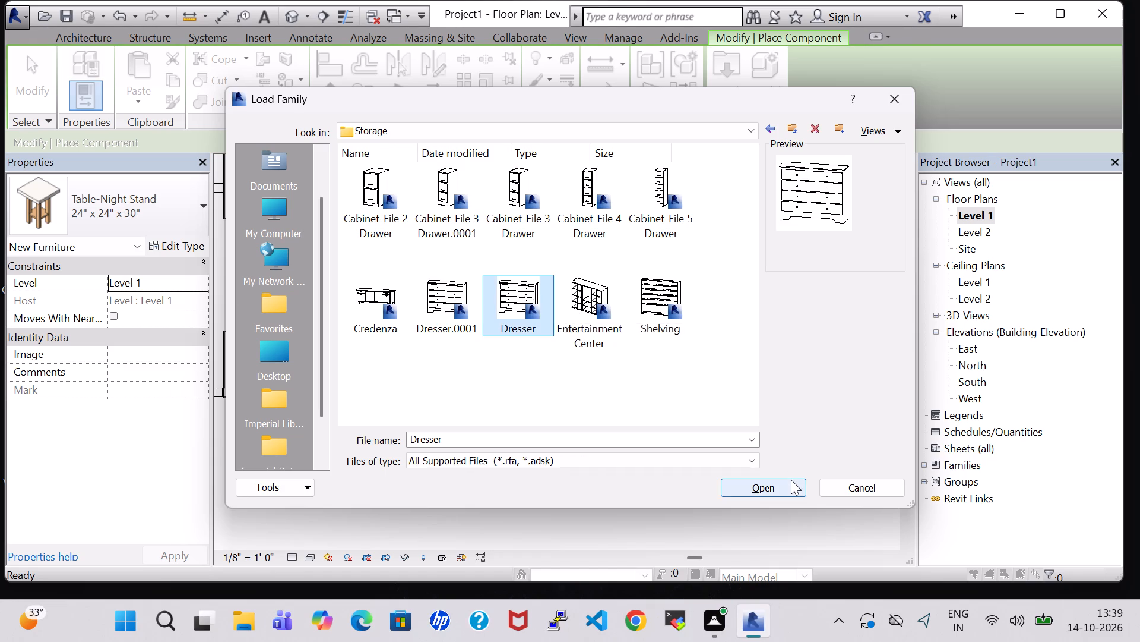
pyautogui.click(791, 480)
# Place the 48" x 72" x 24" dresser, rotated lengthwise against the bedroom's west wall, just south of the door.
pyautogui.press('space')
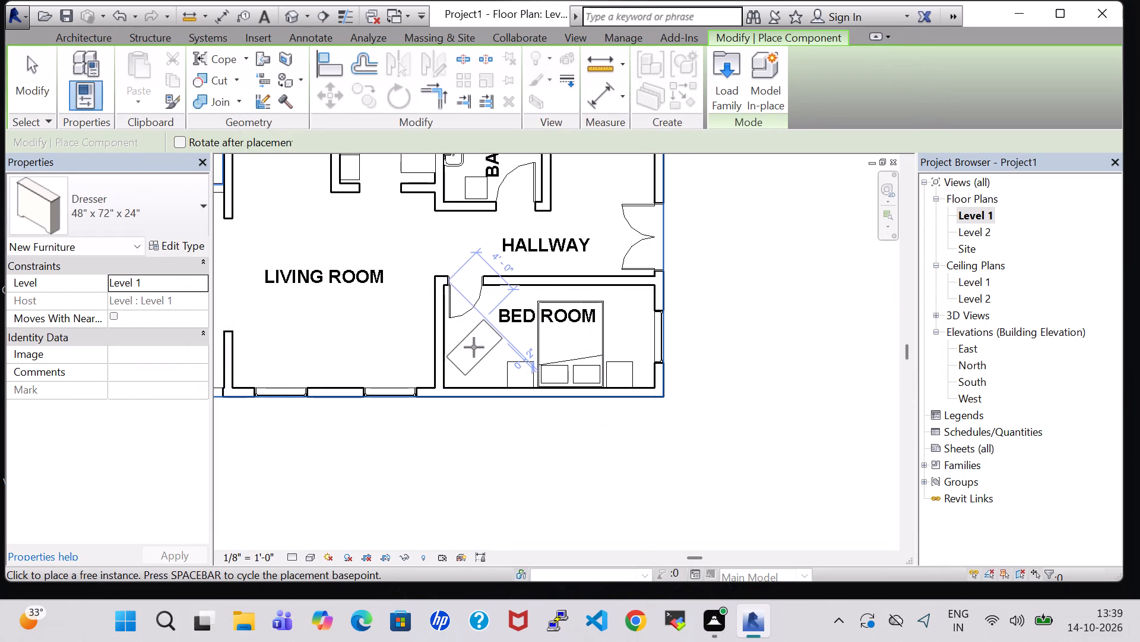
pyautogui.press('space')
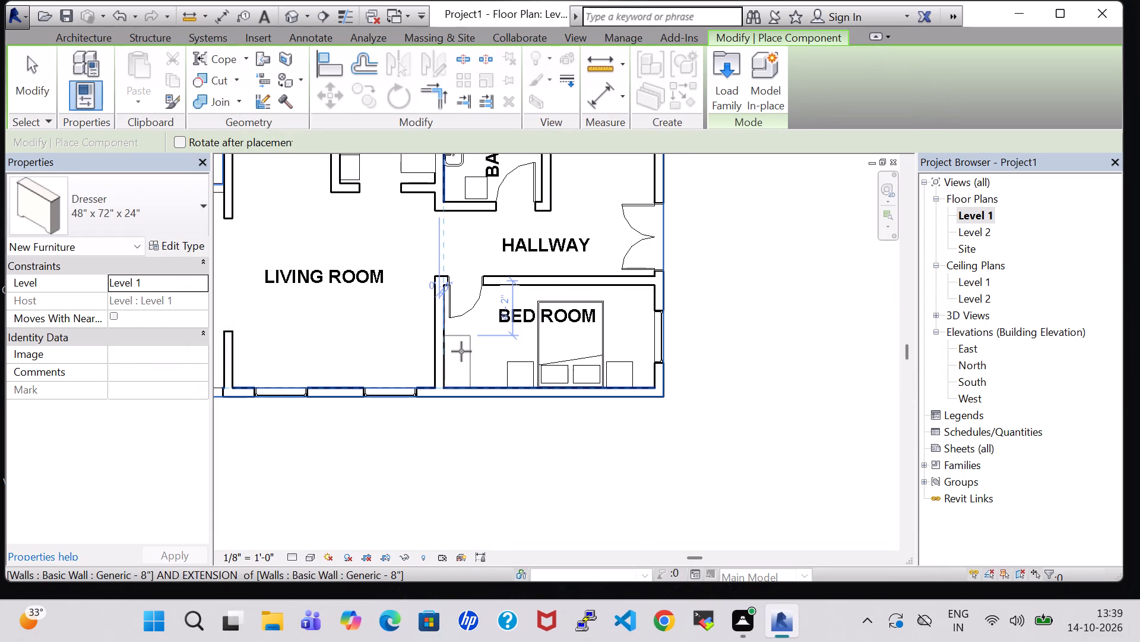
pyautogui.click(460, 350)
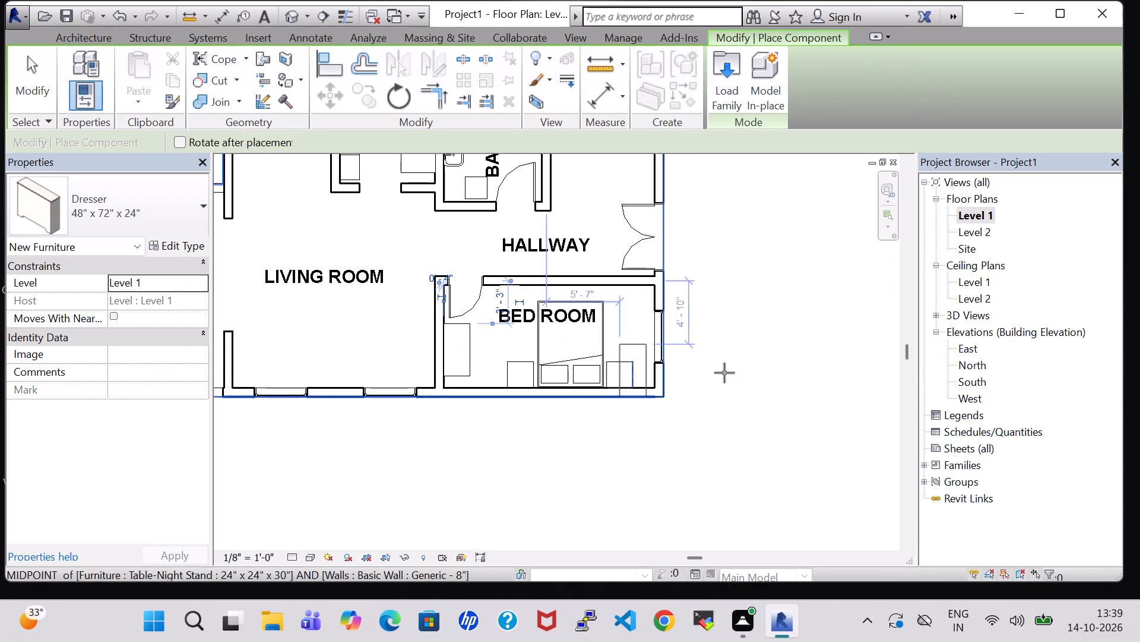
pyautogui.press('Escape')
pyautogui.press('Escape')
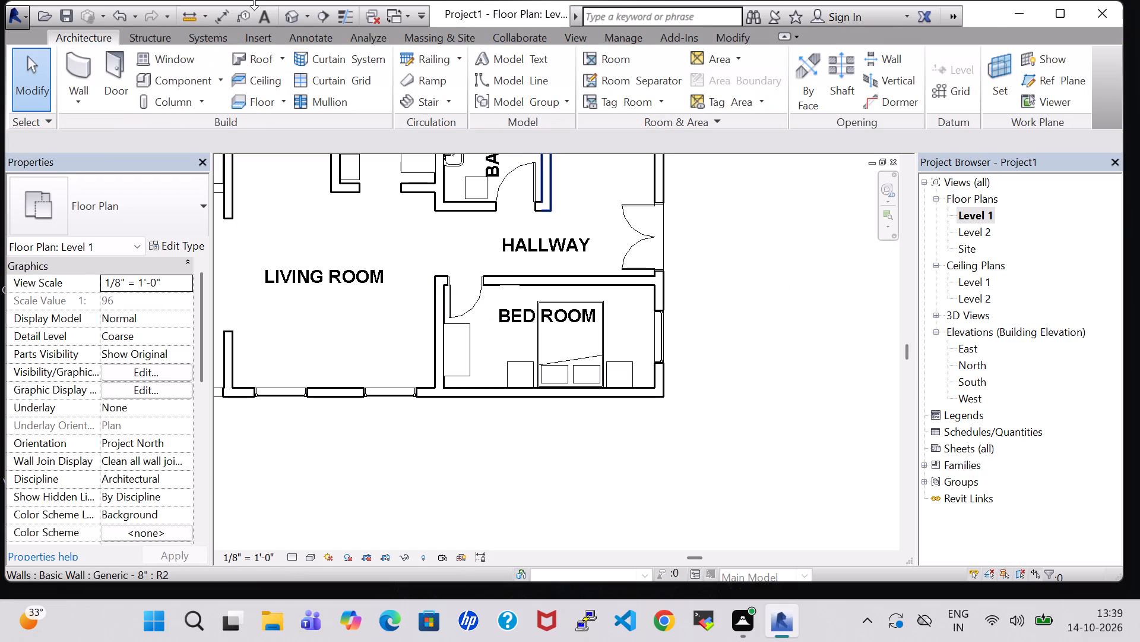
# Examine the furnished bedroom, bathroom and kitchen in the 3D view from several angles.
pyautogui.click(282, 21)
pyautogui.moveTo(757, 335); pyautogui.dragTo(700, 307, button='middle')
pyautogui.scroll(-3, 700, 300)
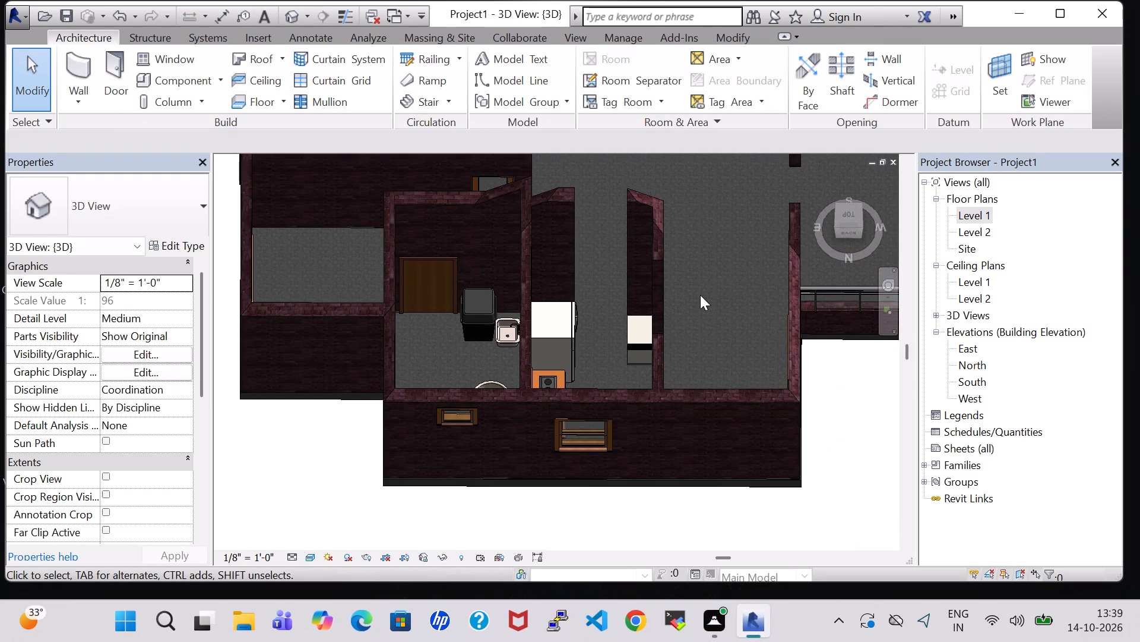
pyautogui.keyDown('shift'); pyautogui.moveTo(699, 307); pyautogui.dragTo(725, 310, button='middle'); pyautogui.keyUp('shift')
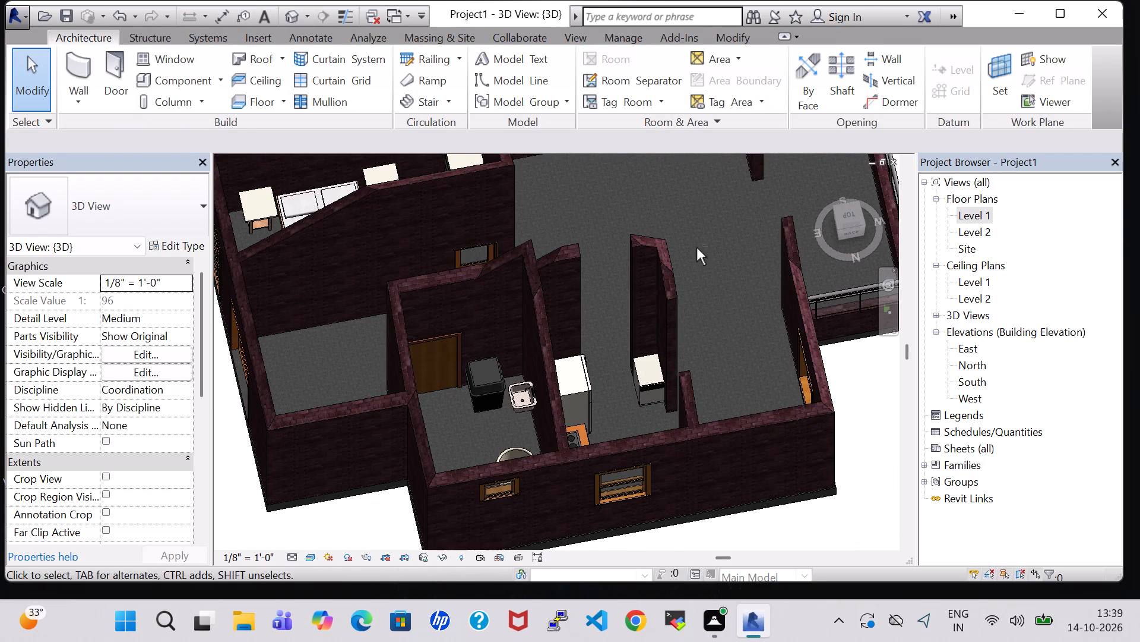
pyautogui.keyDown('shift'); pyautogui.moveTo(696, 248); pyautogui.dragTo(699, 304, button='middle'); pyautogui.keyUp('shift')
pyautogui.keyDown('shift'); pyautogui.moveTo(628, 250); pyautogui.dragTo(683, 209, button='middle'); pyautogui.keyUp('shift')
pyautogui.keyDown('shift'); pyautogui.moveTo(662, 287); pyautogui.dragTo(666, 275, button='middle'); pyautogui.keyUp('shift')
pyautogui.moveTo(666, 276); pyautogui.dragTo(631, 223, button='middle')
pyautogui.keyDown('shift'); pyautogui.moveTo(831, 513); pyautogui.dragTo(835, 504, button='middle'); pyautogui.keyUp('shift')
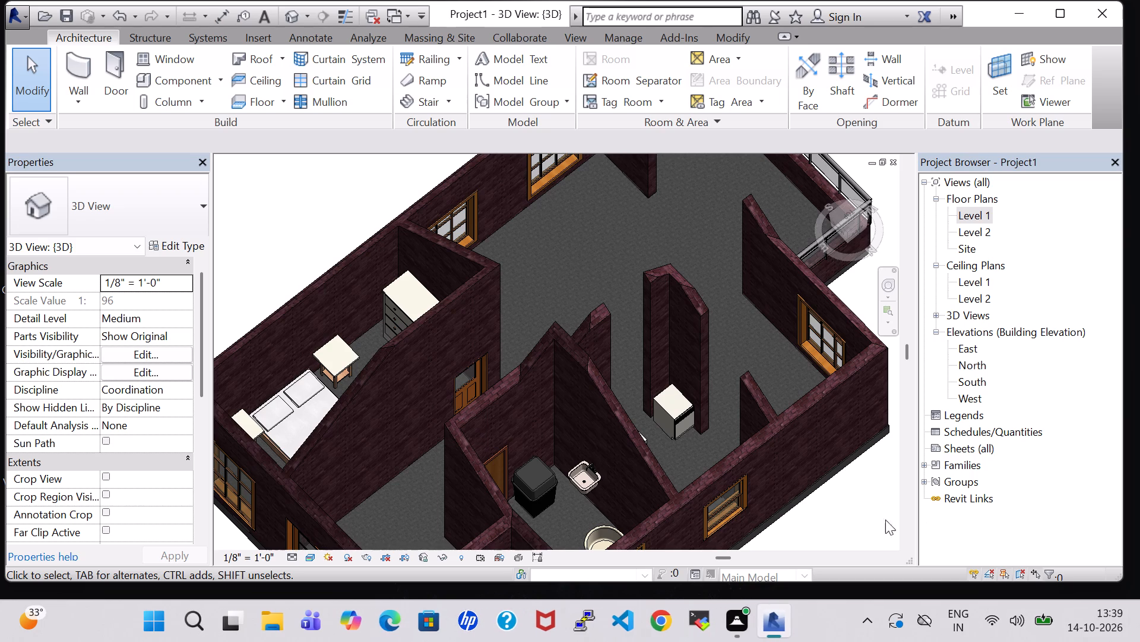
pyautogui.keyDown('shift'); pyautogui.moveTo(827, 520); pyautogui.dragTo(790, 477, button='middle'); pyautogui.keyUp('shift')
pyautogui.keyDown('shift'); pyautogui.scroll(-1, 795, 471); pyautogui.keyUp('shift')
pyautogui.keyDown('shift'); pyautogui.moveTo(795, 471); pyautogui.dragTo(705, 501, button='middle'); pyautogui.keyUp('shift')
pyautogui.keyDown('shift'); pyautogui.moveTo(508, 429); pyautogui.dragTo(577, 450, button='middle'); pyautogui.keyUp('shift')
pyautogui.keyDown('shift'); pyautogui.moveTo(655, 473); pyautogui.dragTo(809, 366, button='middle'); pyautogui.keyUp('shift')
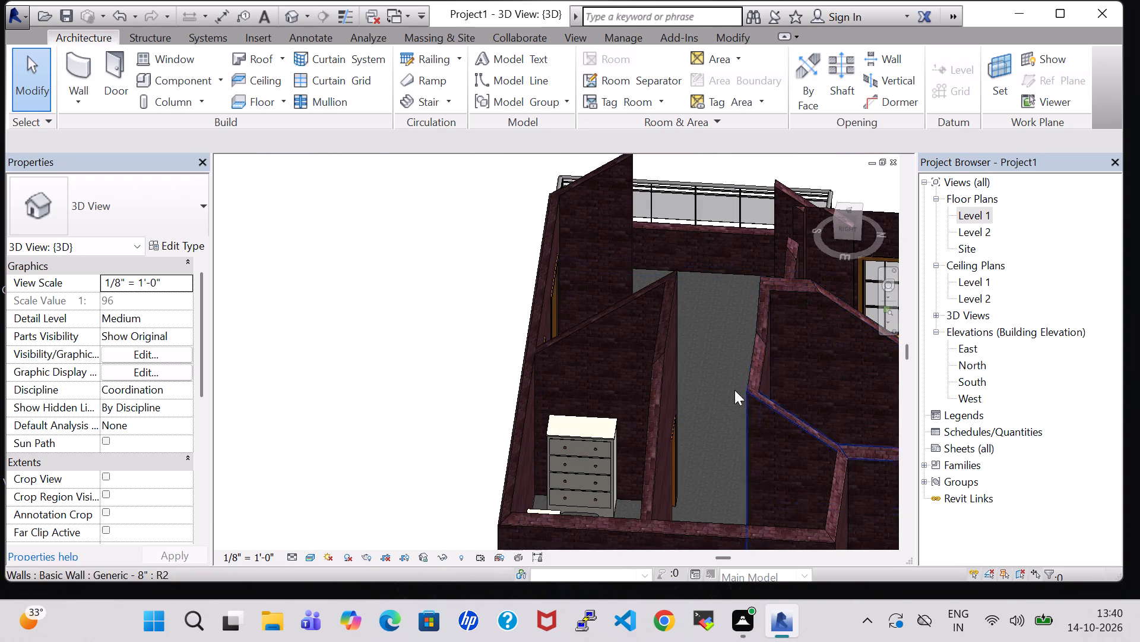
pyautogui.keyDown('shift'); pyautogui.moveTo(688, 391); pyautogui.dragTo(734, 449, button='middle'); pyautogui.keyUp('shift')
pyautogui.moveTo(710, 367); pyautogui.dragTo(476, 247, button='middle')
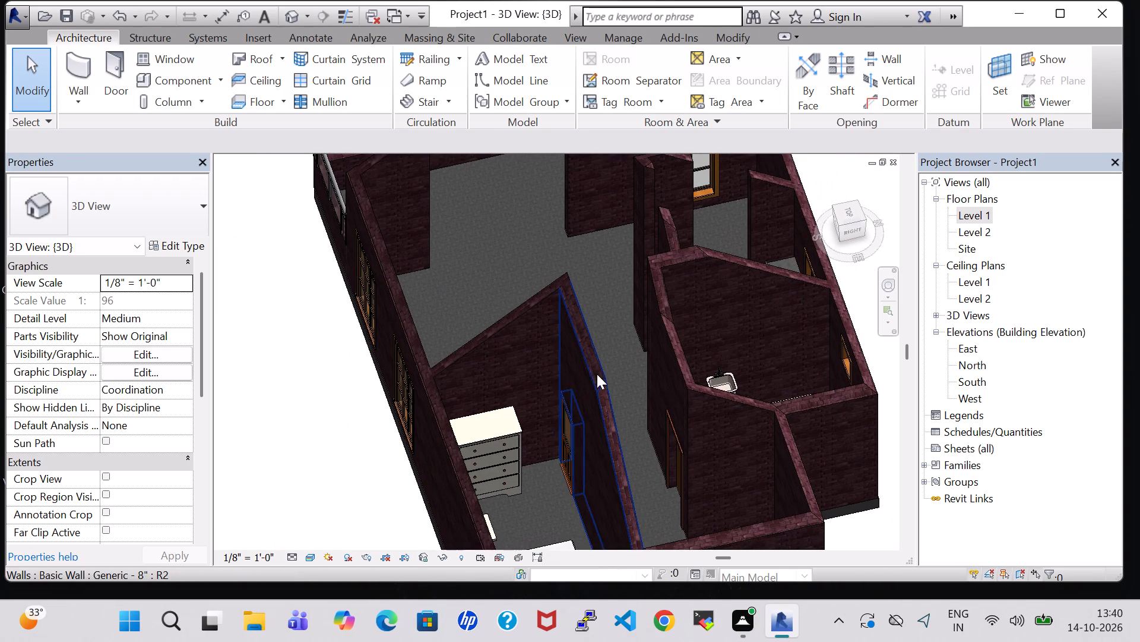
pyautogui.keyDown('shift'); pyautogui.moveTo(625, 392); pyautogui.dragTo(676, 408, button='middle'); pyautogui.keyUp('shift')
pyautogui.keyDown('shift'); pyautogui.moveTo(752, 467); pyautogui.dragTo(655, 443, button='middle'); pyautogui.keyUp('shift')
pyautogui.keyDown('shift'); pyautogui.moveTo(752, 442); pyautogui.dragTo(558, 358, button='middle'); pyautogui.keyUp('shift')
pyautogui.moveTo(429, 306); pyautogui.dragTo(651, 395, button='middle')
pyautogui.keyDown('shift'); pyautogui.moveTo(493, 404); pyautogui.dragTo(619, 473, button='middle'); pyautogui.keyUp('shift')
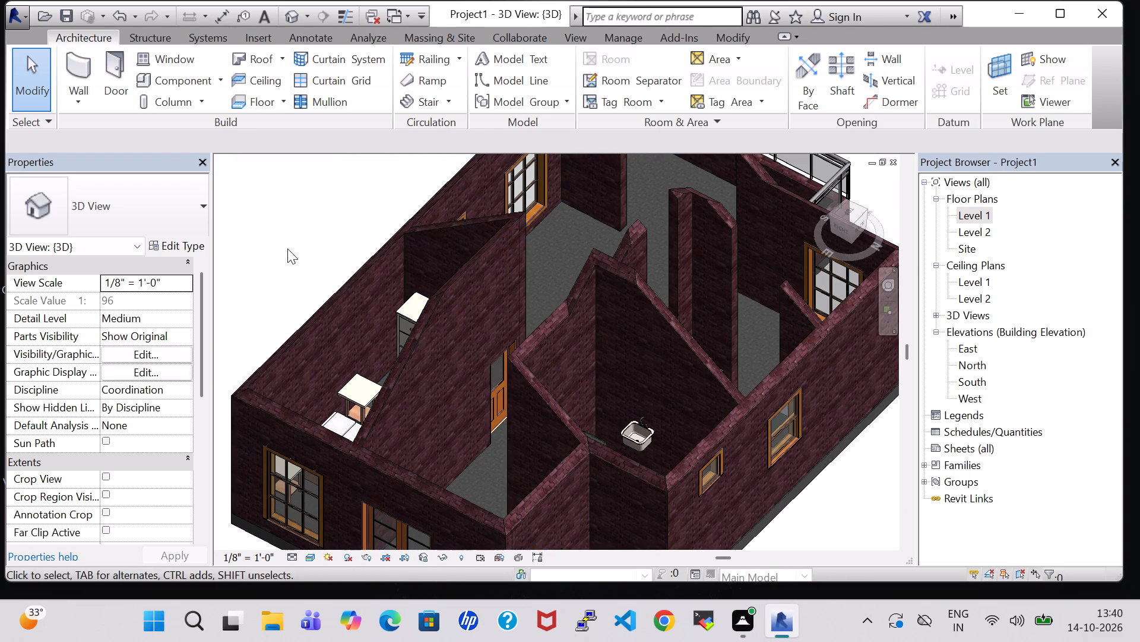
pyautogui.moveTo(287, 248); pyautogui.dragTo(322, 210, button='middle')
pyautogui.keyDown('shift'); pyautogui.moveTo(823, 514); pyautogui.dragTo(797, 518, button='middle'); pyautogui.keyUp('shift')
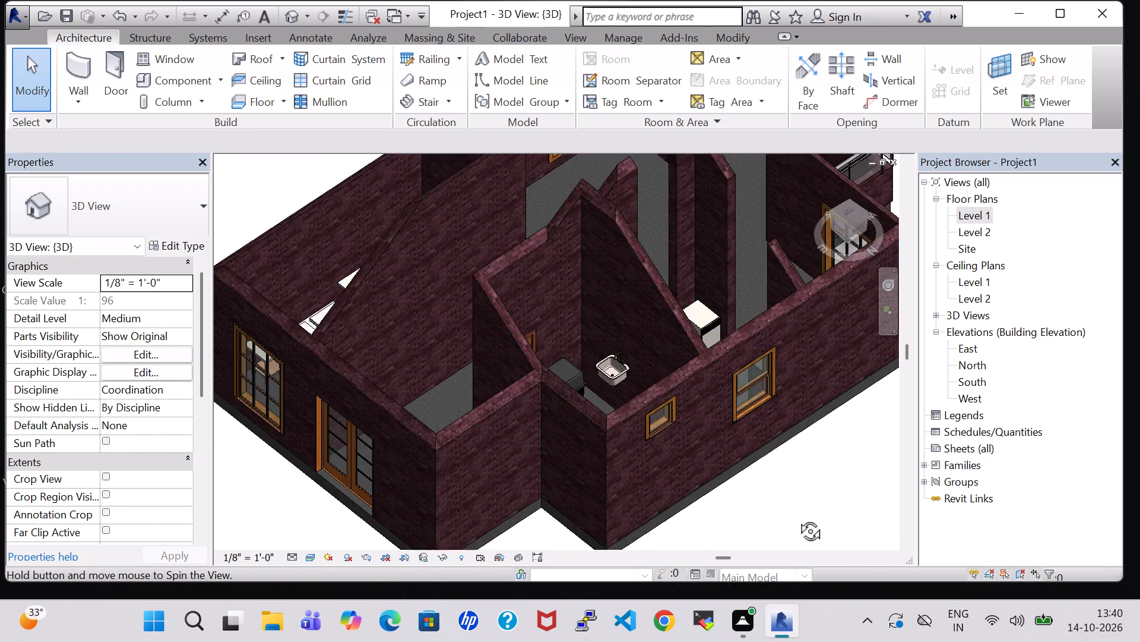
pyautogui.keyDown('shift'); pyautogui.moveTo(797, 518); pyautogui.dragTo(718, 530, button='middle'); pyautogui.keyUp('shift')
pyautogui.scroll(-4, 566, 357)
pyautogui.moveTo(433, 285); pyautogui.dragTo(433, 456, button='middle')
pyautogui.keyDown('shift'); pyautogui.moveTo(458, 195); pyautogui.dragTo(482, 318, button='middle'); pyautogui.keyUp('shift')
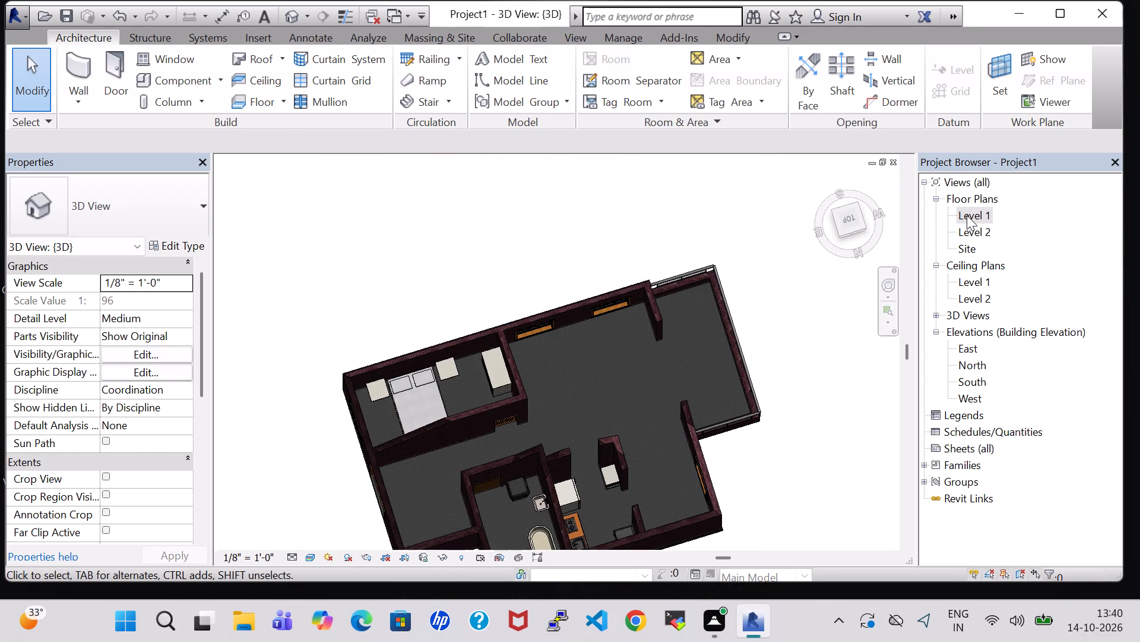
# Load the TV Stand family from the Furniture library for placement in the Level 1 floor plan.
pyautogui.doubleClick(967, 215)
pyautogui.scroll(-2, 629, 285)
pyautogui.moveTo(722, 291); pyautogui.dragTo(771, 427, button='middle')
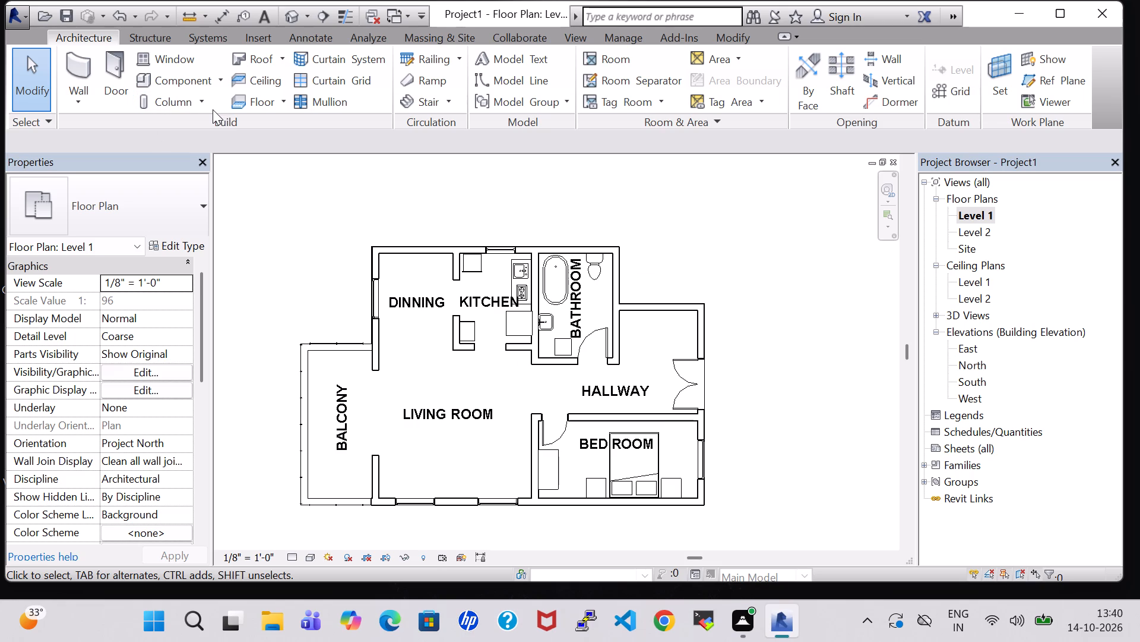
pyautogui.click(170, 83)
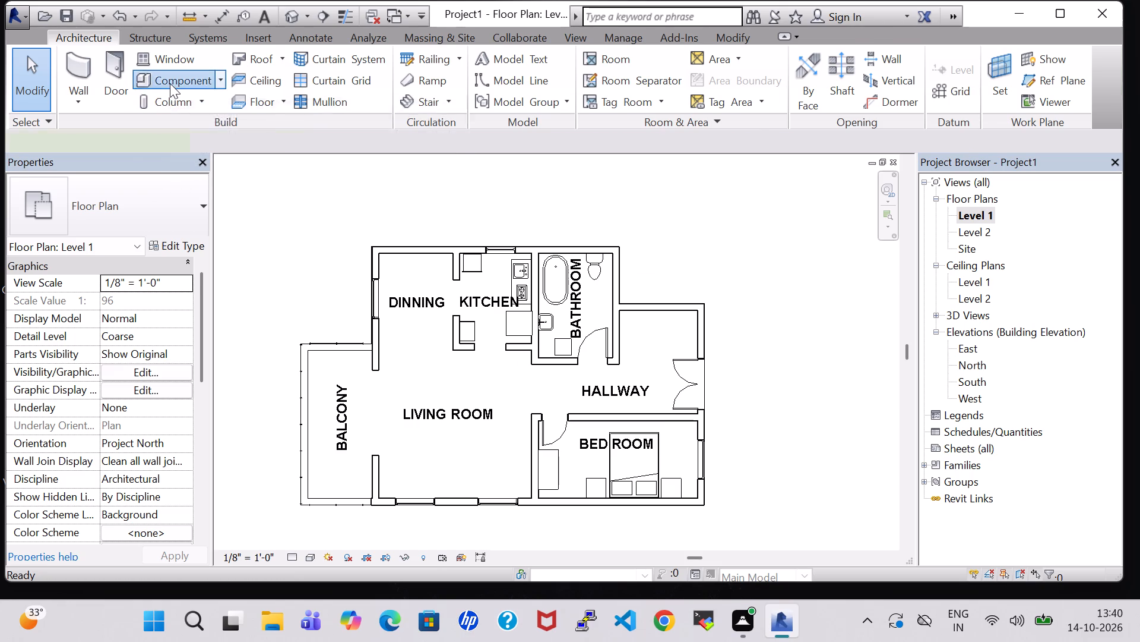
pyautogui.click(731, 92)
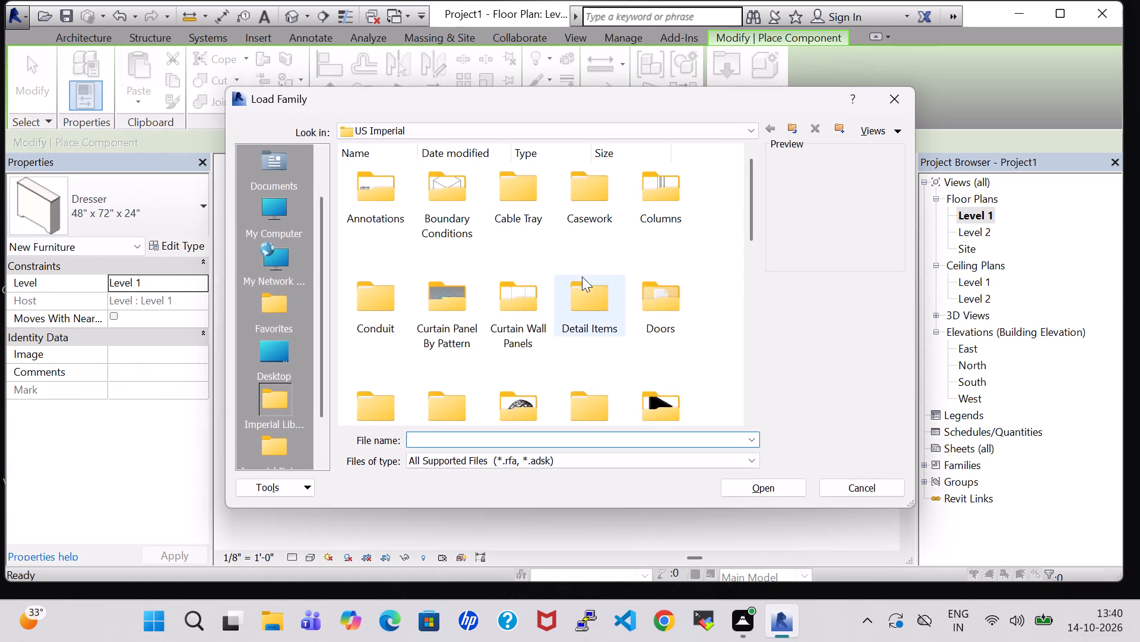
pyautogui.scroll(-1, 582, 276)
pyautogui.doubleClick(661, 242)
pyautogui.click(368, 304)
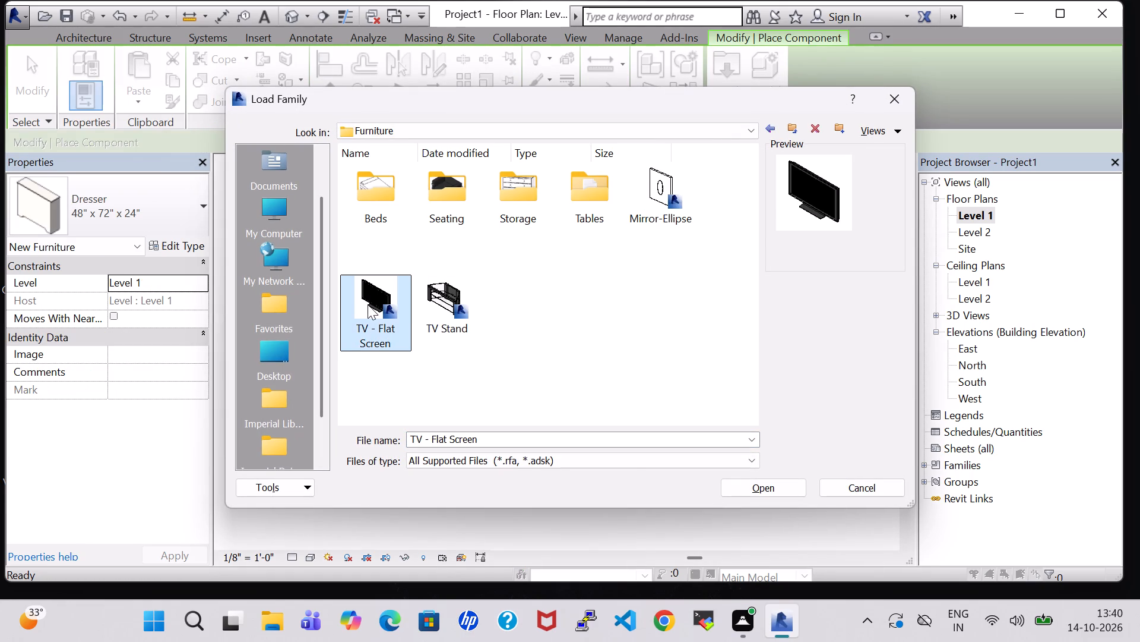
pyautogui.click(443, 303)
pyautogui.click(760, 480)
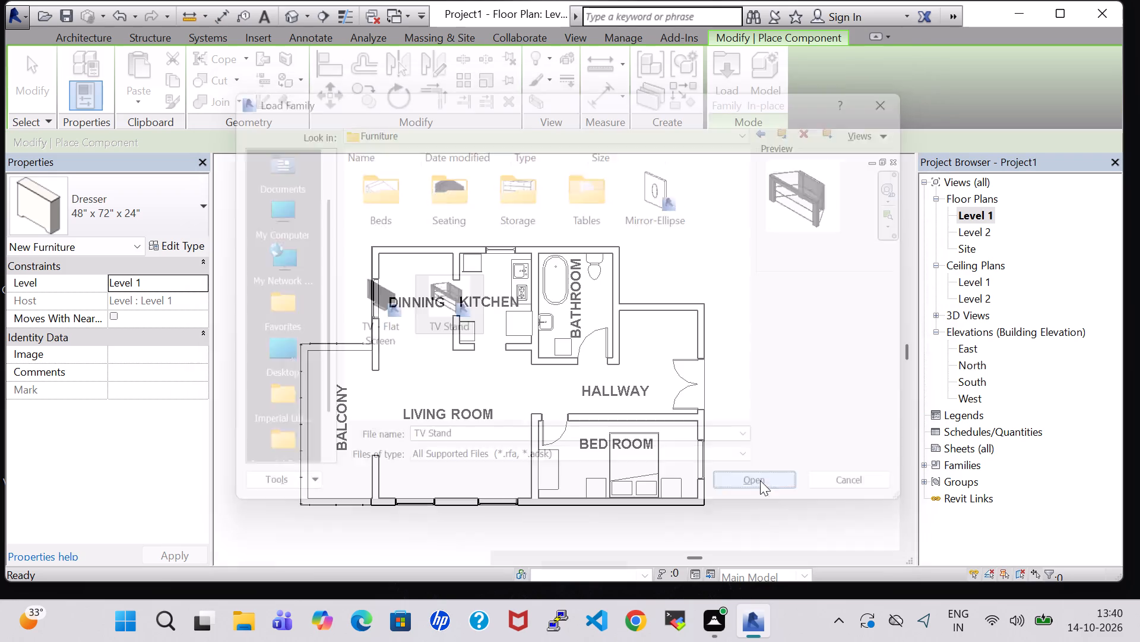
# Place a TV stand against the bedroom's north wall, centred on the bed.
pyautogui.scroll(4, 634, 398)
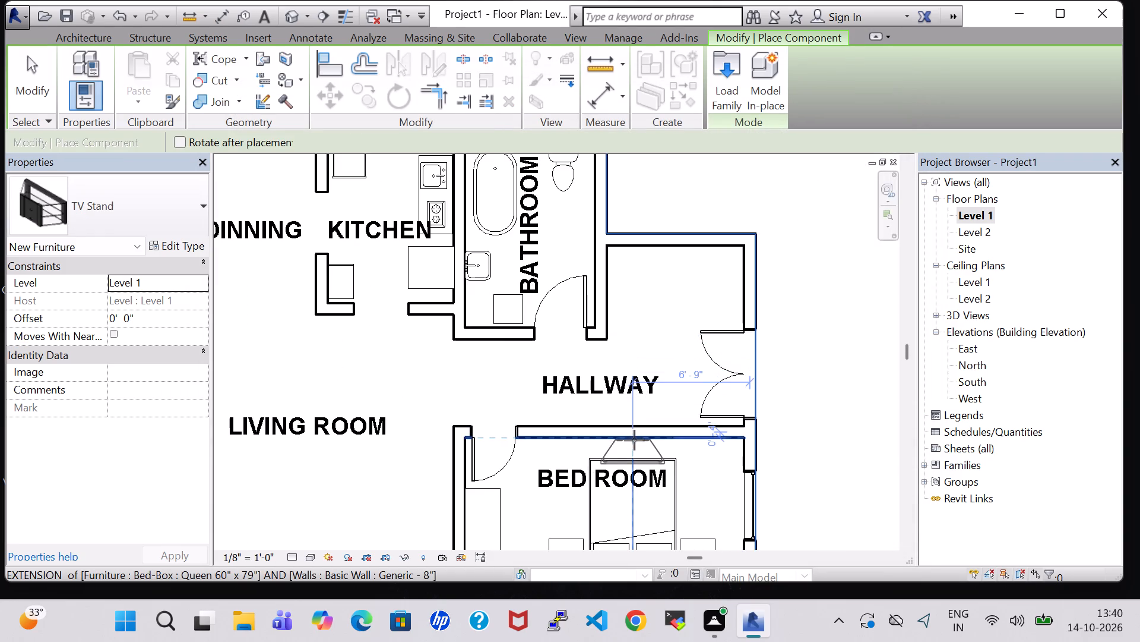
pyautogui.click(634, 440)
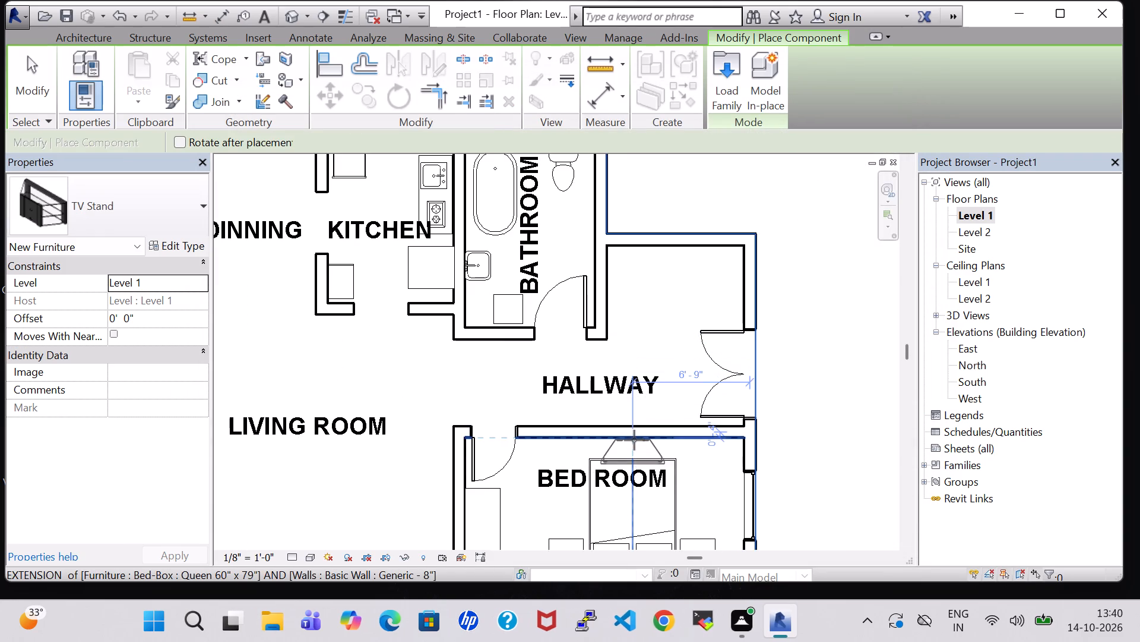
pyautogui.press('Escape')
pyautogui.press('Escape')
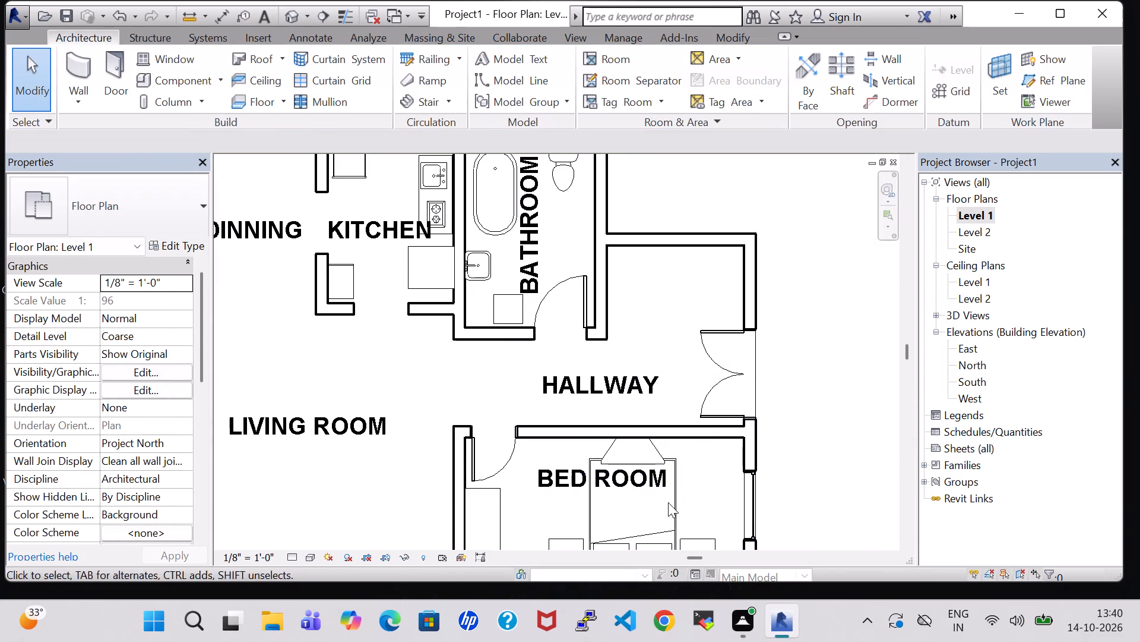
# Change the bedroom's bed to the Bed-Box type Double 53" x 74".
pyautogui.click(670, 503)
pyautogui.click(183, 206)
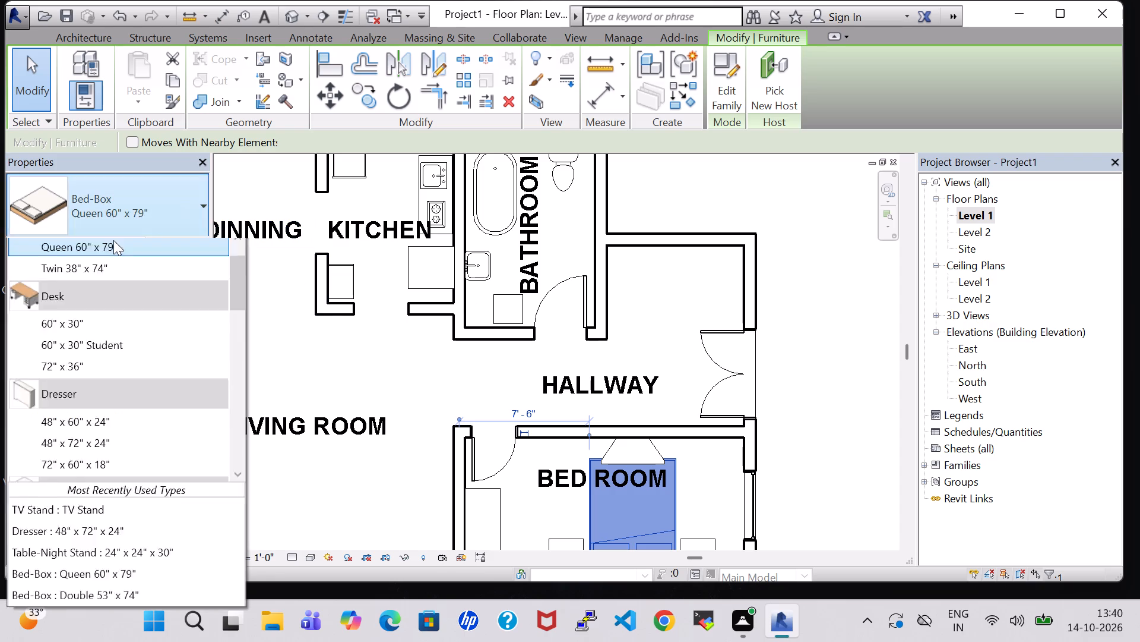
pyautogui.scroll(2, 85, 416)
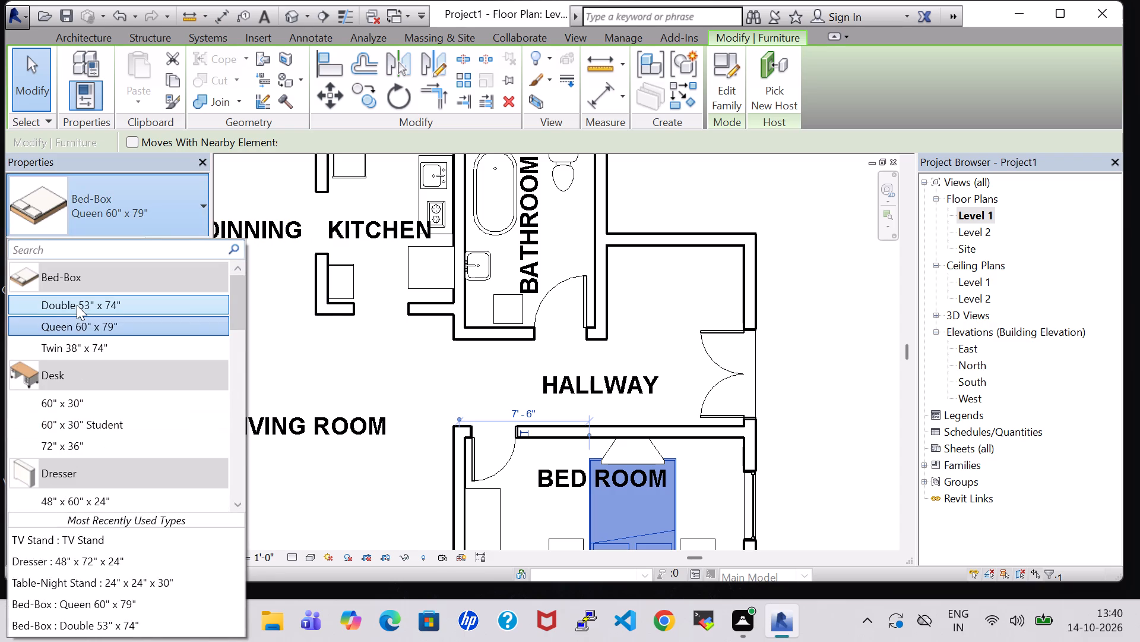
pyautogui.click(77, 305)
pyautogui.click(841, 498)
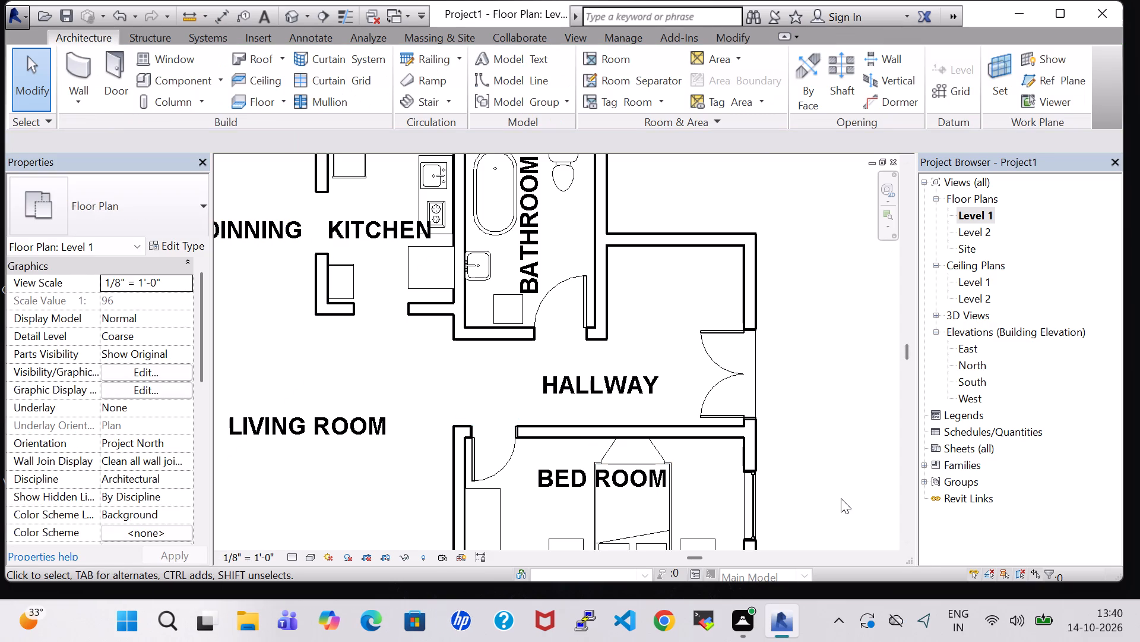
# Nudge the double bed one step south towards the bedroom's south wall.
pyautogui.moveTo(841, 498); pyautogui.dragTo(855, 399, button='middle')
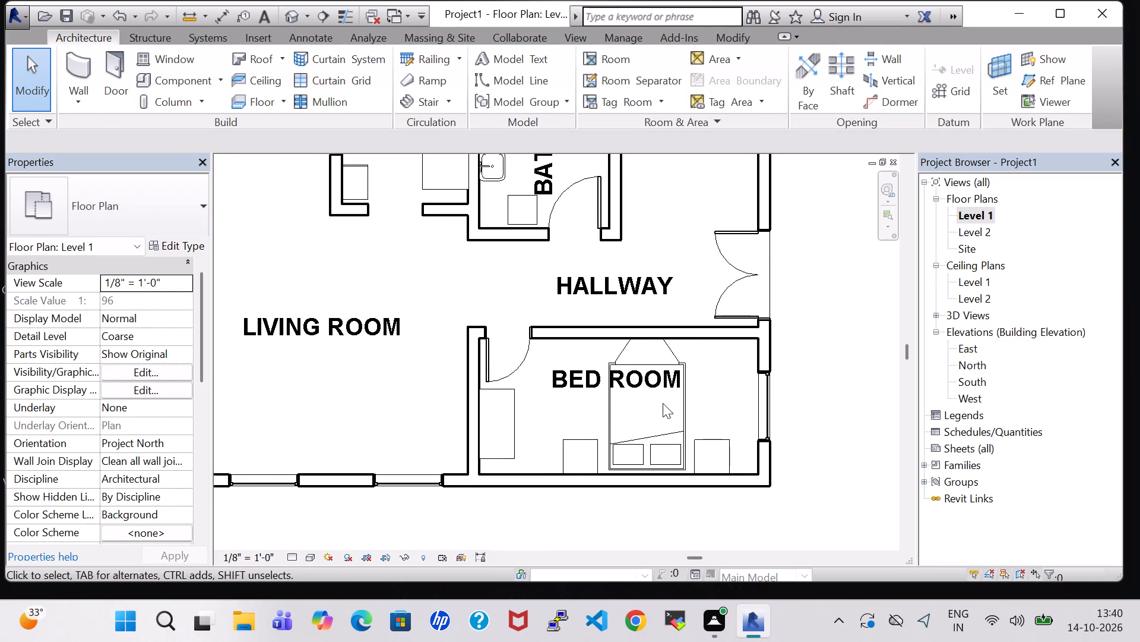
pyautogui.click(673, 401)
pyautogui.click(838, 418)
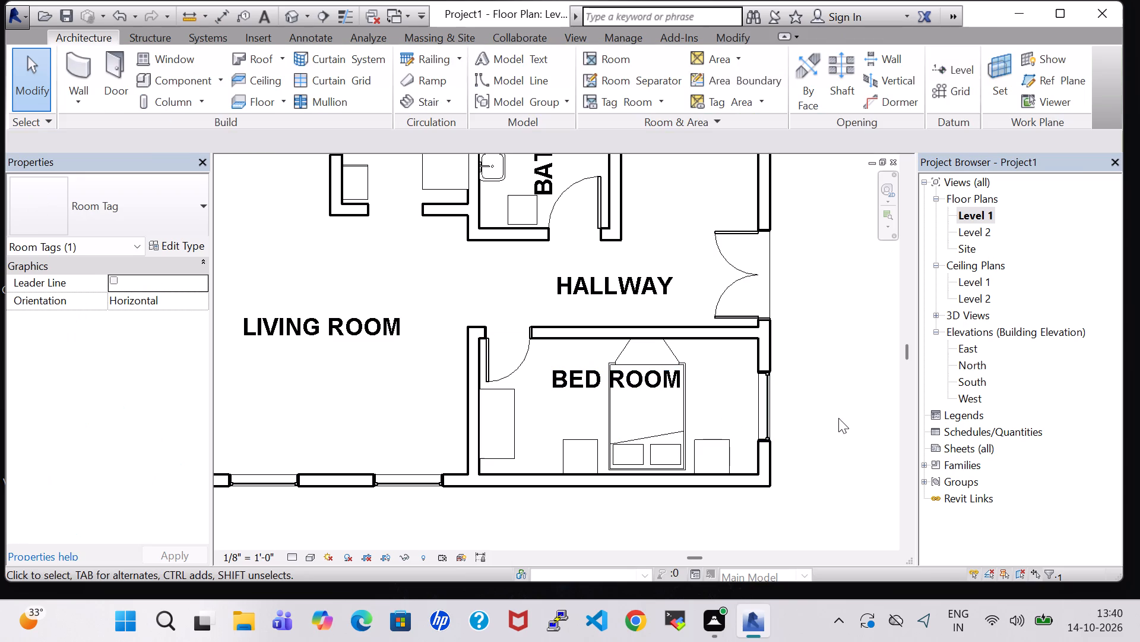
pyautogui.click(646, 426)
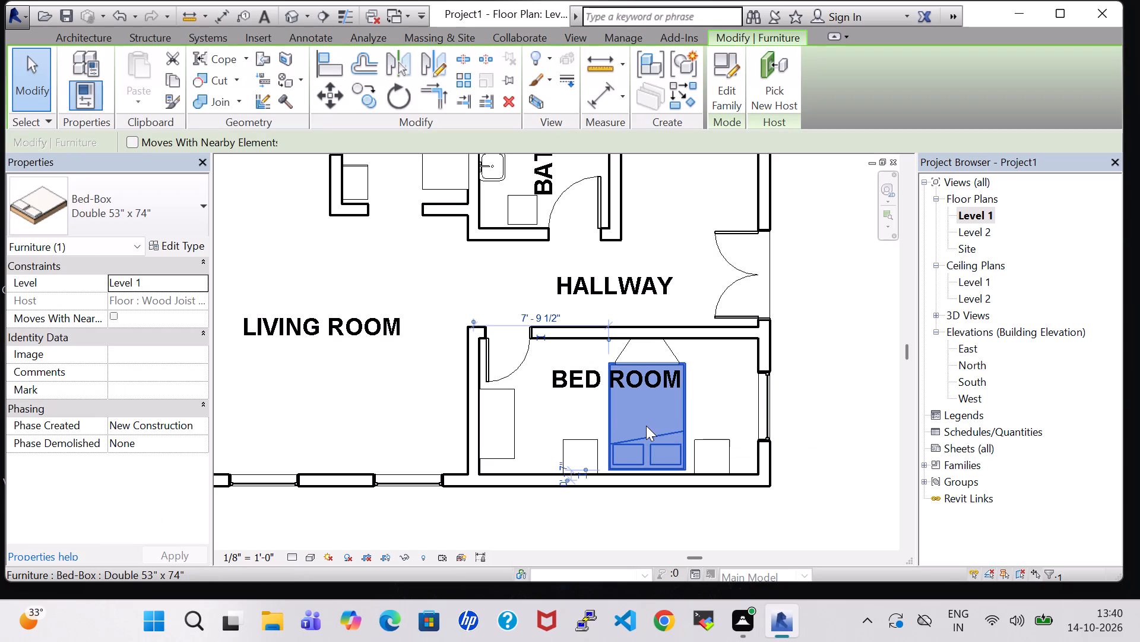
pyautogui.press('Down')
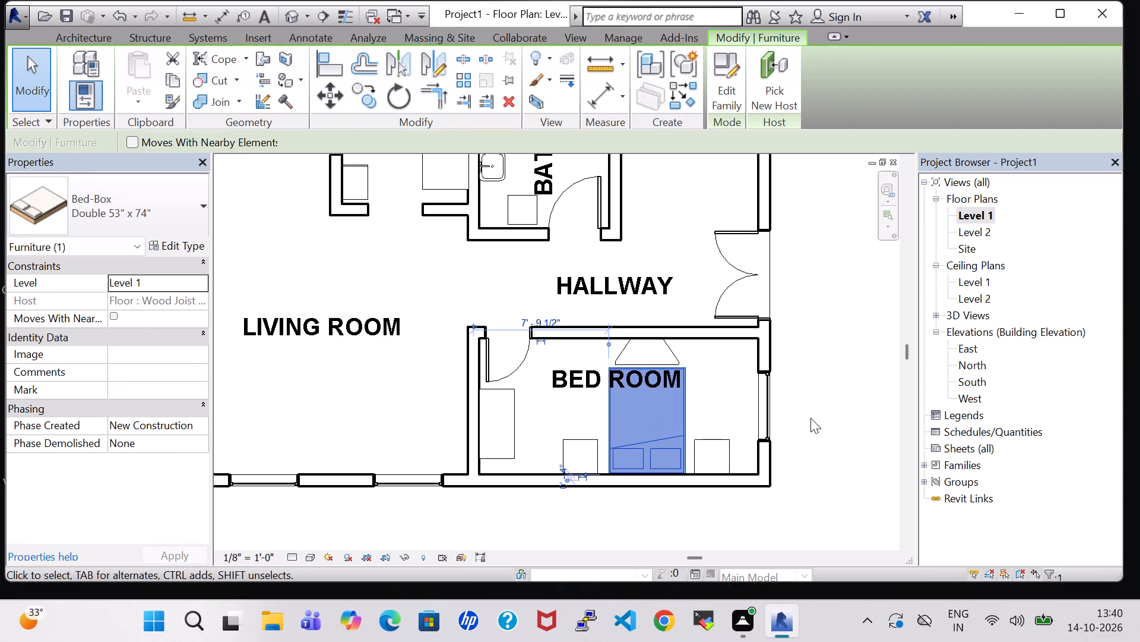
pyautogui.click(815, 419)
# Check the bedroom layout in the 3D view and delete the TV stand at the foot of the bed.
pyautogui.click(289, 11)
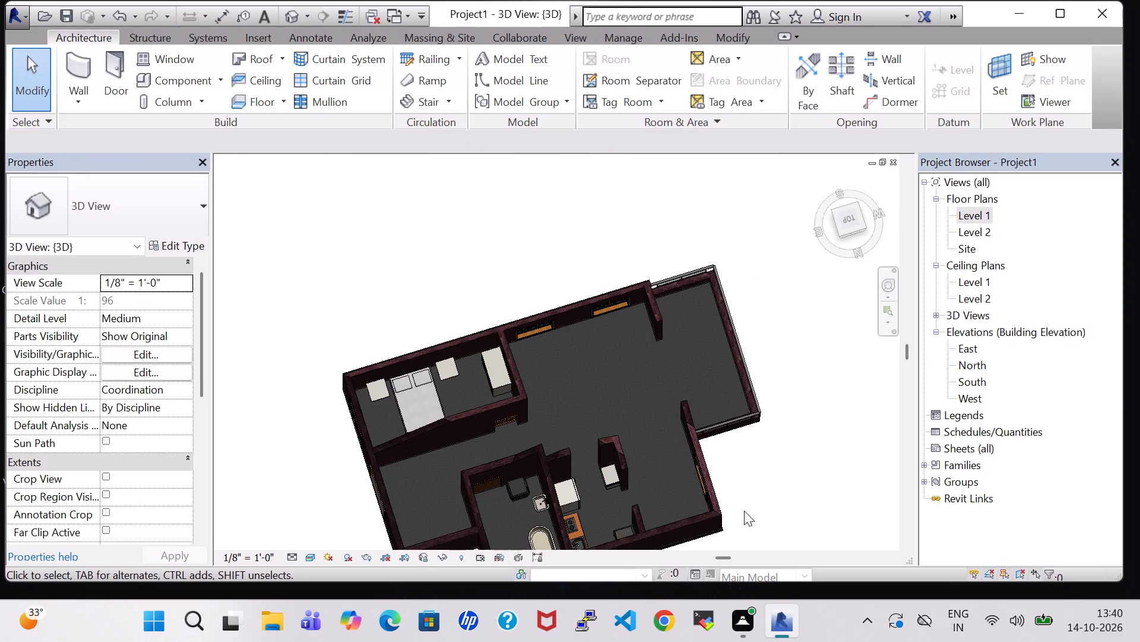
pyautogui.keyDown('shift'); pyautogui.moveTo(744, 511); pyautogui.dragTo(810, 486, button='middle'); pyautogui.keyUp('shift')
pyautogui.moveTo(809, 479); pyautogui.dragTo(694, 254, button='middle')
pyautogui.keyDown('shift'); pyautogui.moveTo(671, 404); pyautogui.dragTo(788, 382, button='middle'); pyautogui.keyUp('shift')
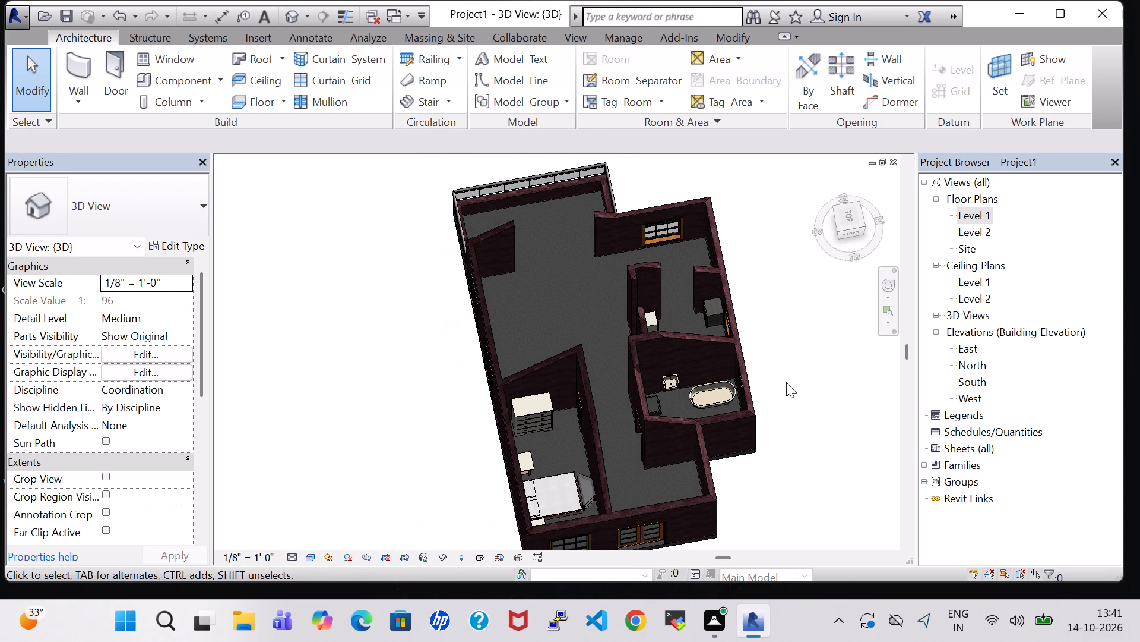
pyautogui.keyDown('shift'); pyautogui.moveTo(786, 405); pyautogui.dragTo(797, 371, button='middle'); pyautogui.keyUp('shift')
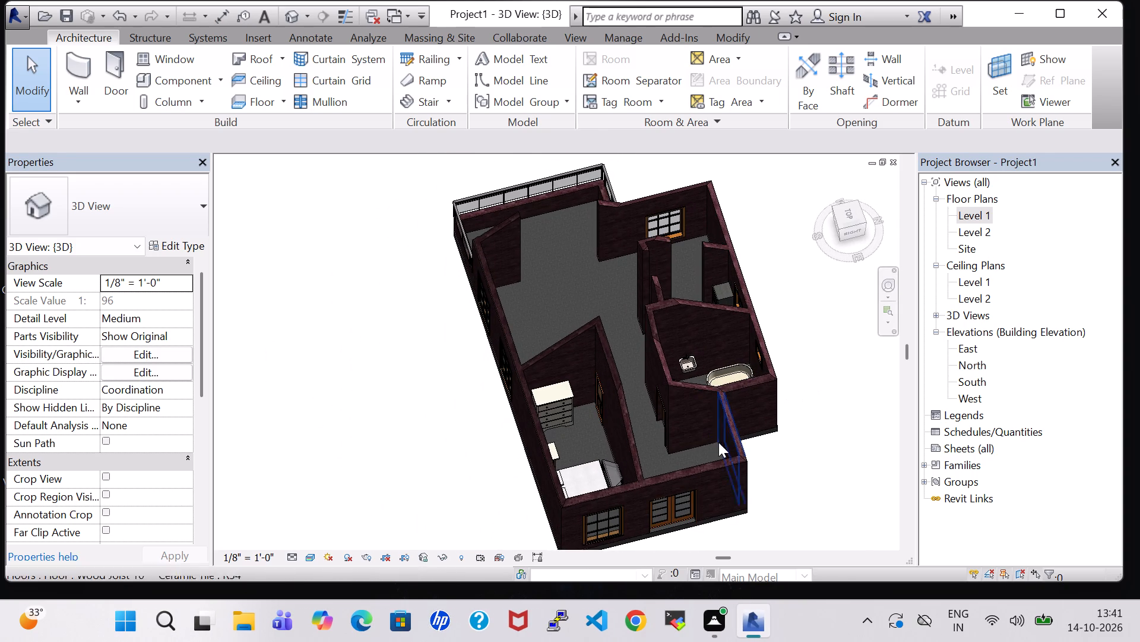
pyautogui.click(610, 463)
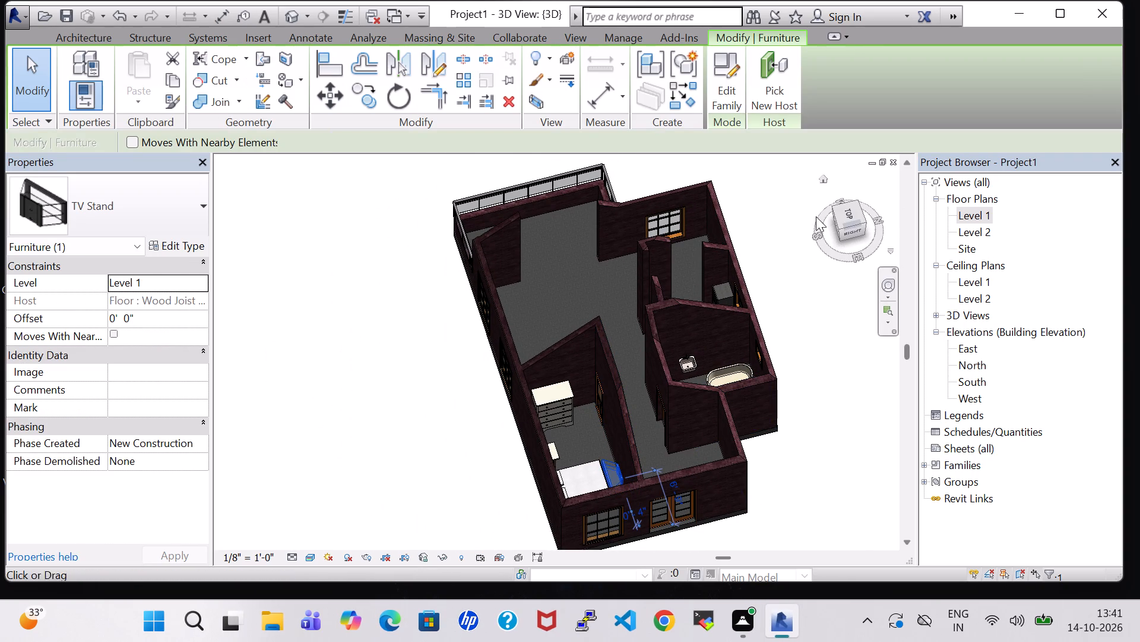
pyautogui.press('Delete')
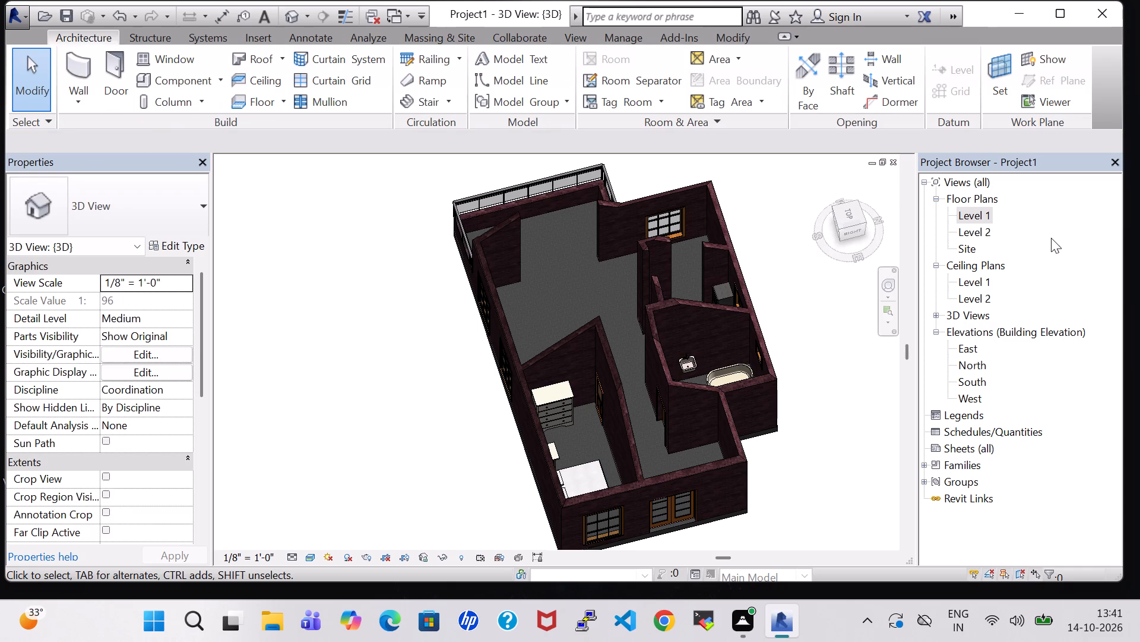
# In the Level 1 floor plan, start a TV Stand component and set its type width to 2' 8".
pyautogui.doubleClick(986, 216)
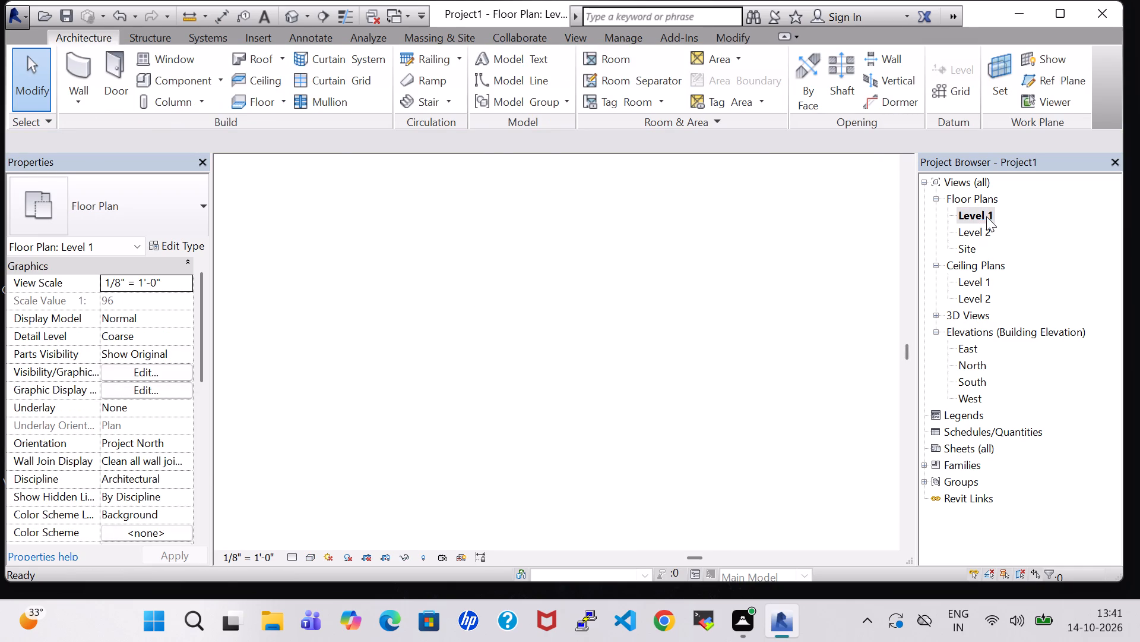
pyautogui.scroll(-2, 734, 290)
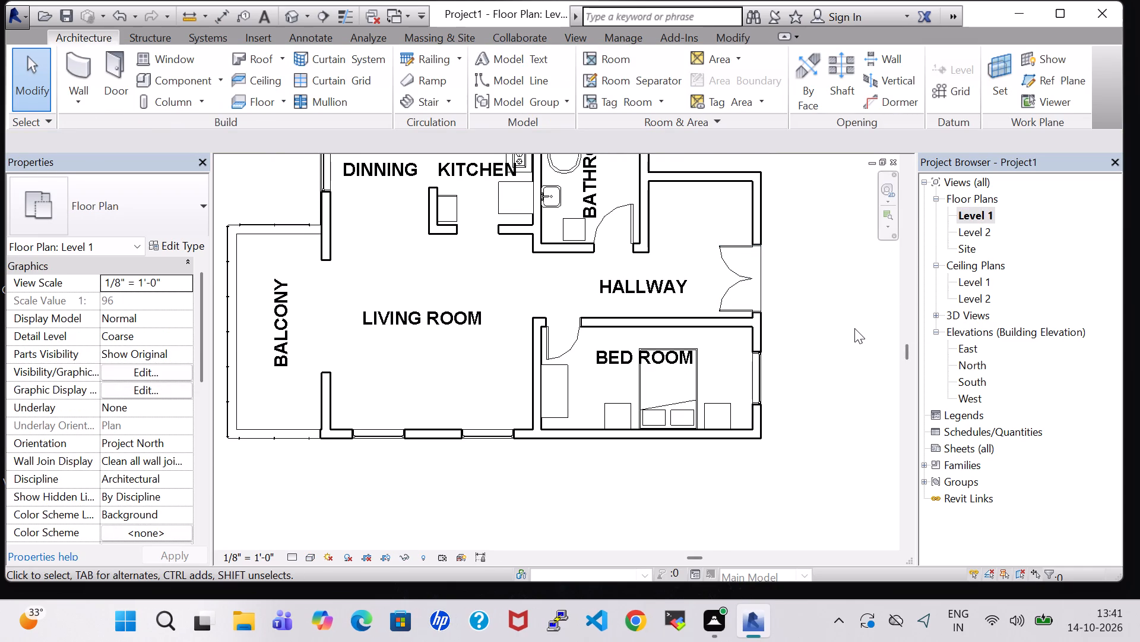
pyautogui.moveTo(854, 328); pyautogui.dragTo(847, 331, button='middle')
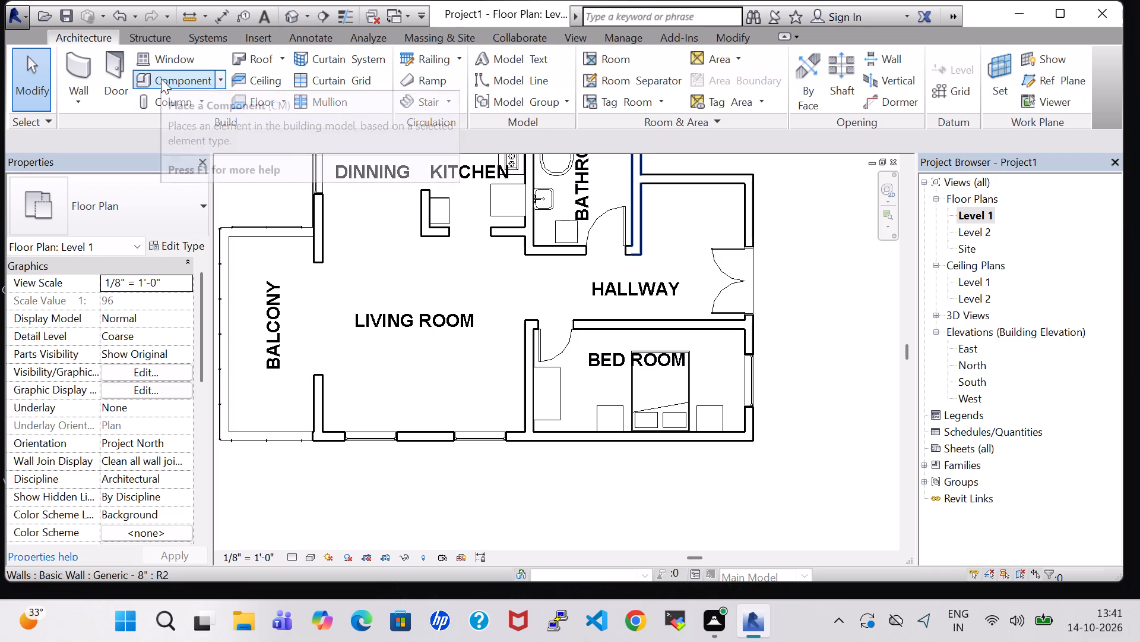
pyautogui.click(161, 78)
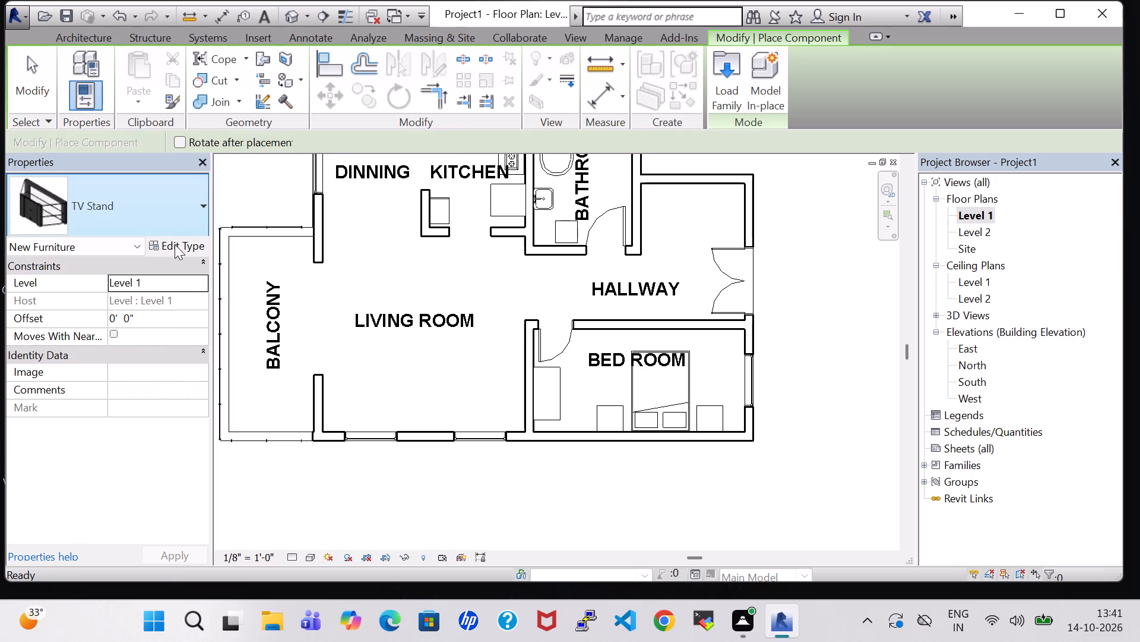
pyautogui.click(175, 244)
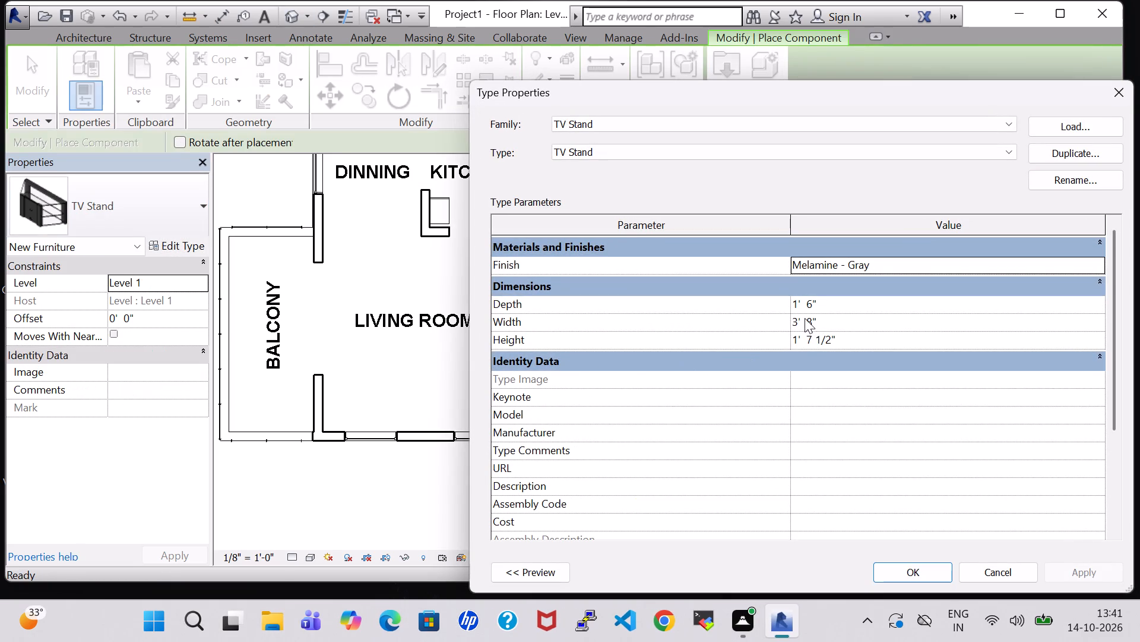
pyautogui.click(799, 322)
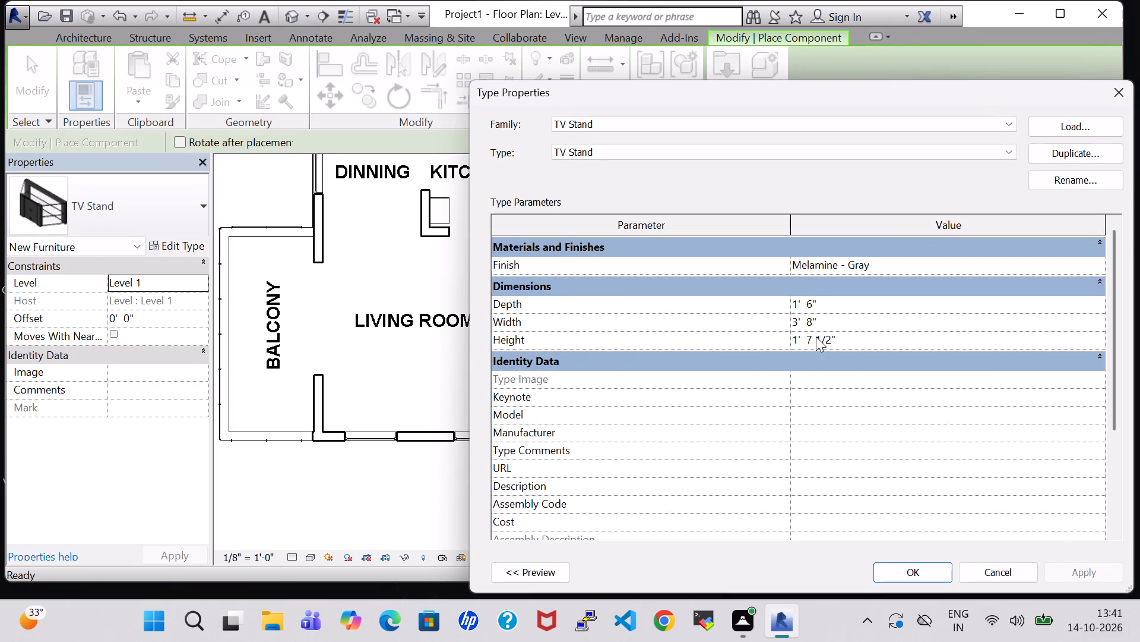
pyautogui.press('BackSpace')
pyautogui.press('2')
pyautogui.press('Return')
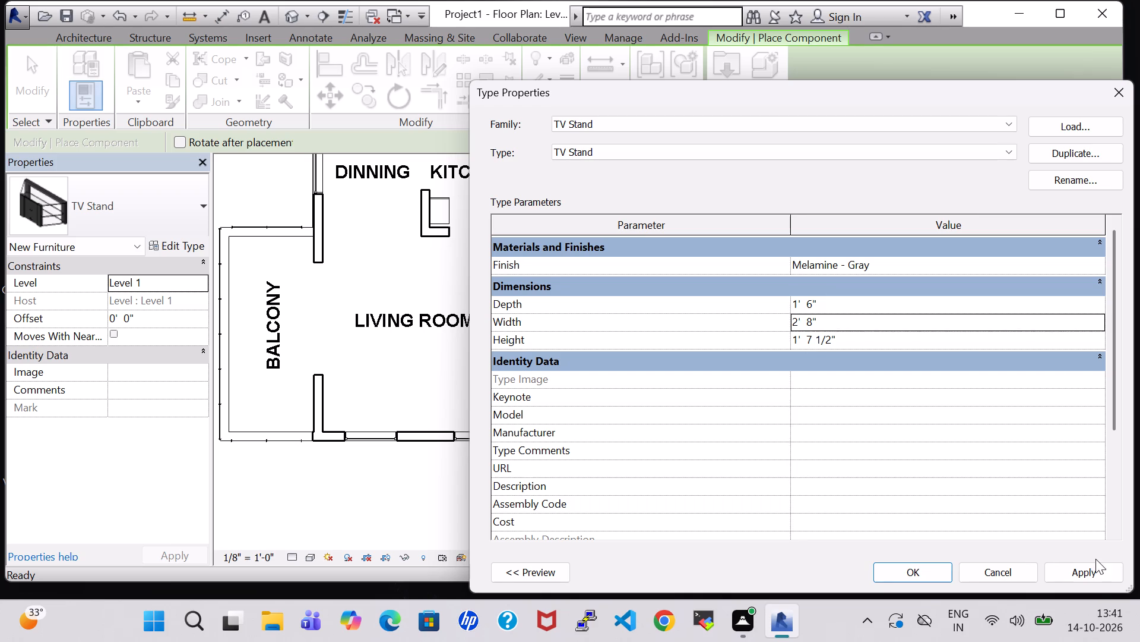
pyautogui.click(1094, 580)
pyautogui.click(948, 577)
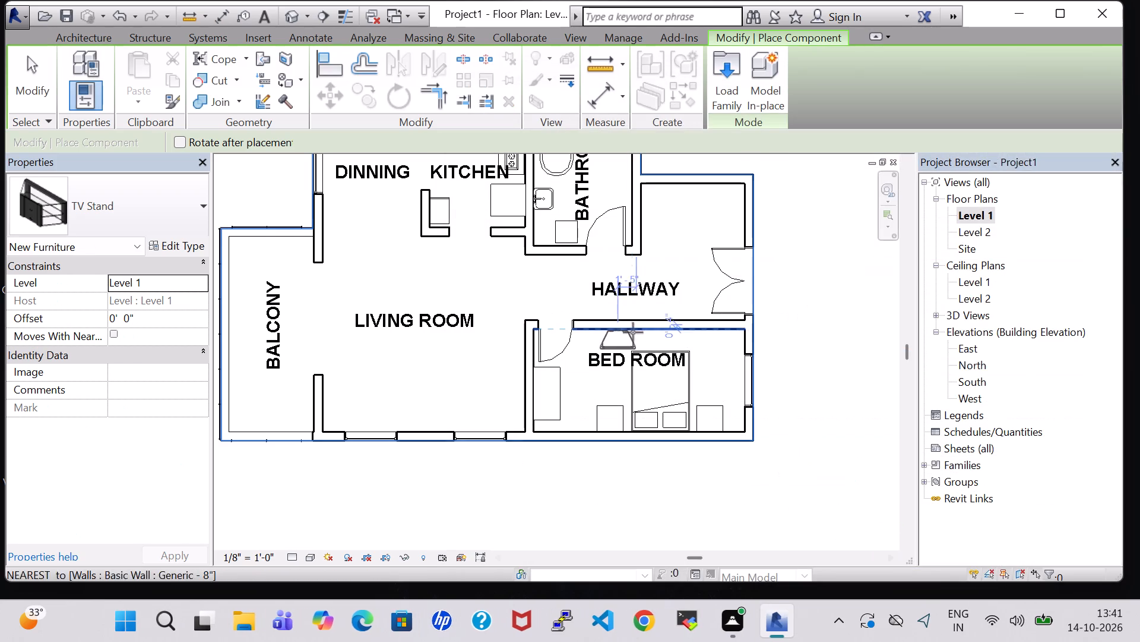
# Place the TV stand against the bedroom's north wall, centred on the bed.
pyautogui.scroll(4, 660, 334)
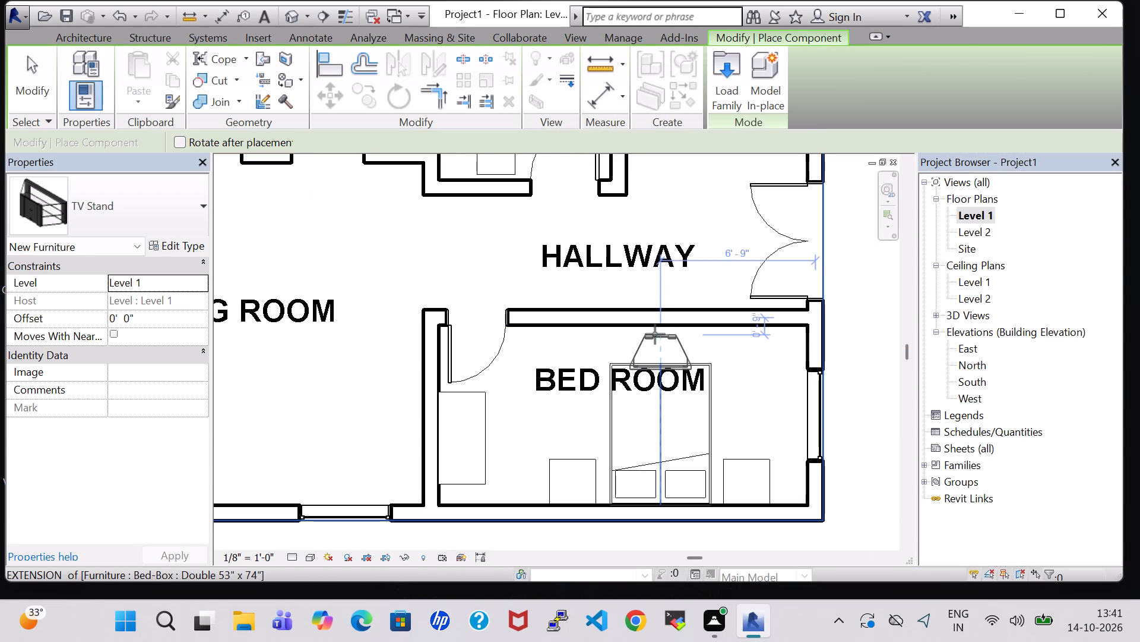
pyautogui.click(655, 327)
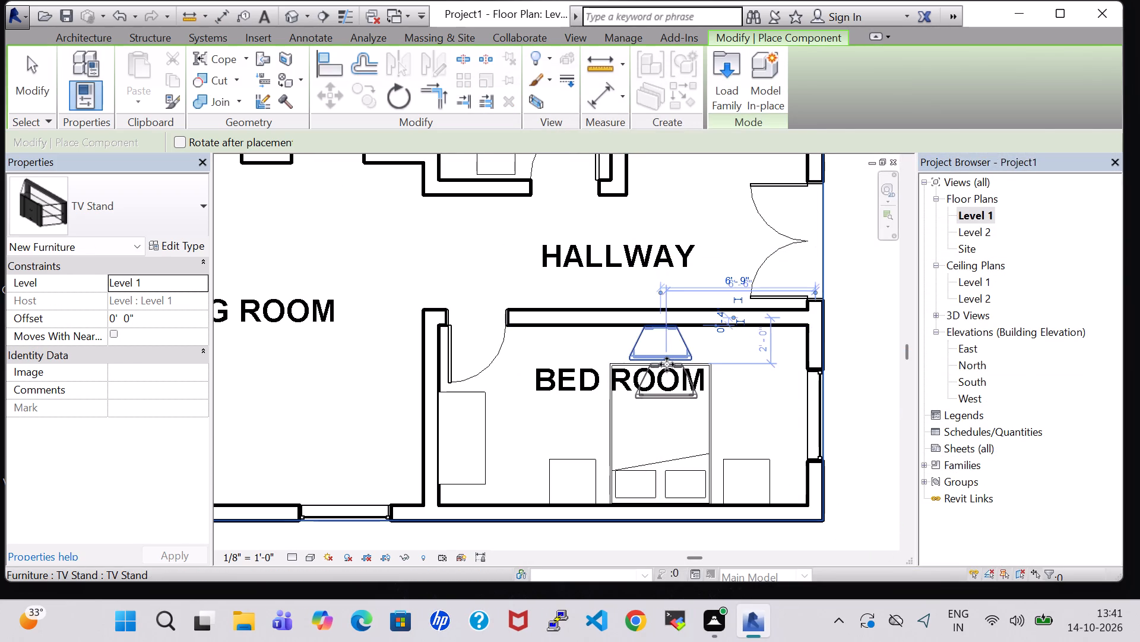
pyautogui.press('Escape')
pyautogui.press('Escape')
# Set the bedroom TV stand's type depth to 1' 0".
pyautogui.click(685, 339)
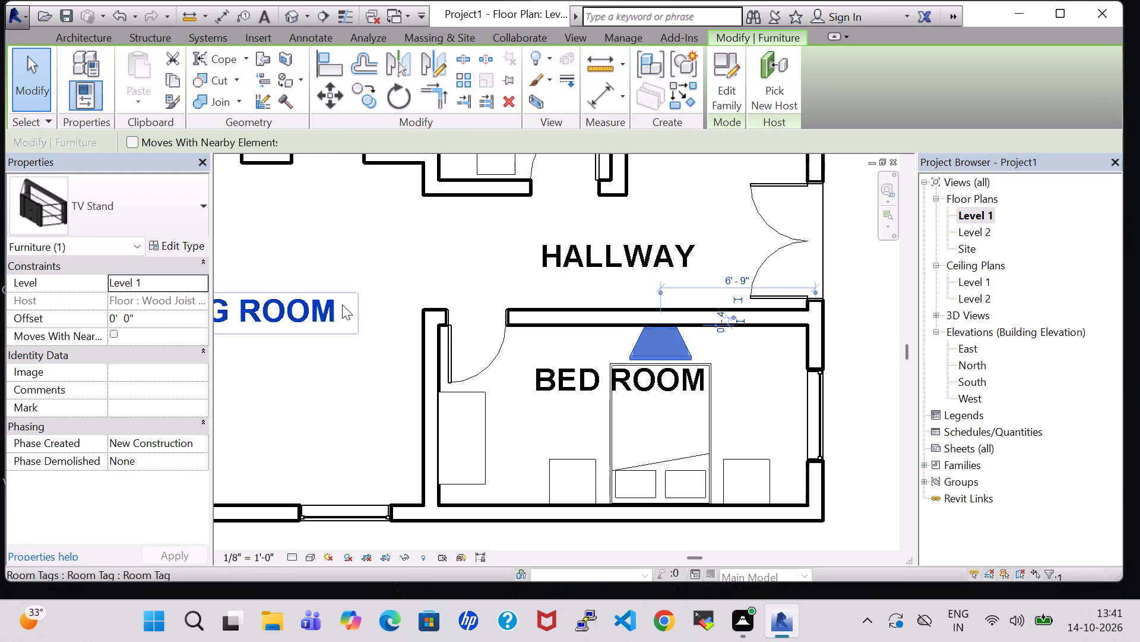
pyautogui.click(169, 243)
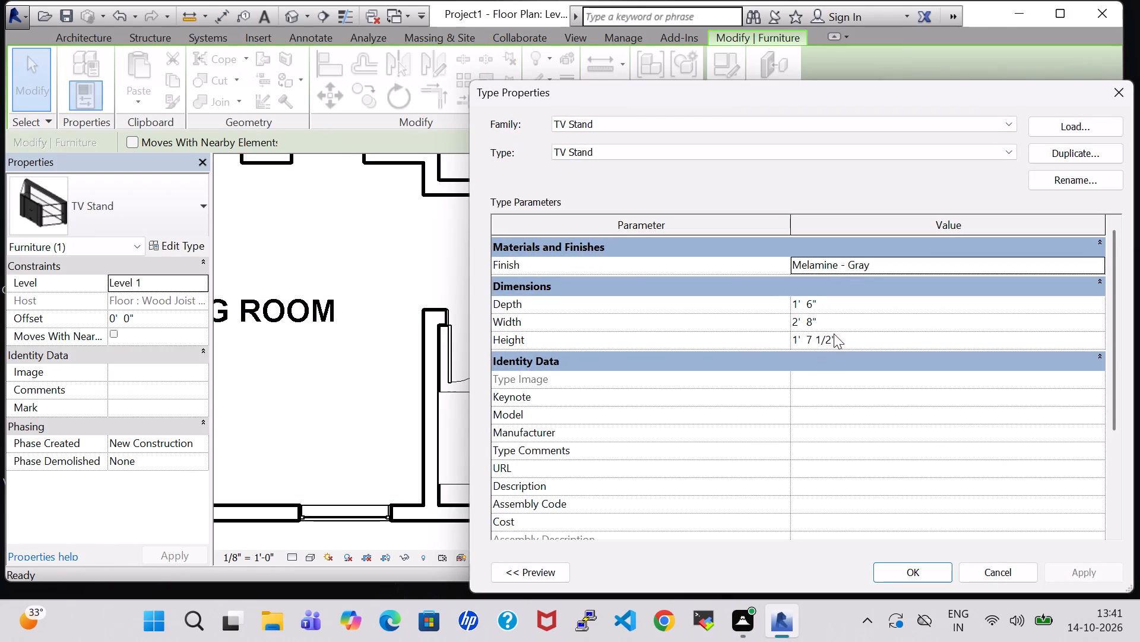
pyautogui.click(813, 304)
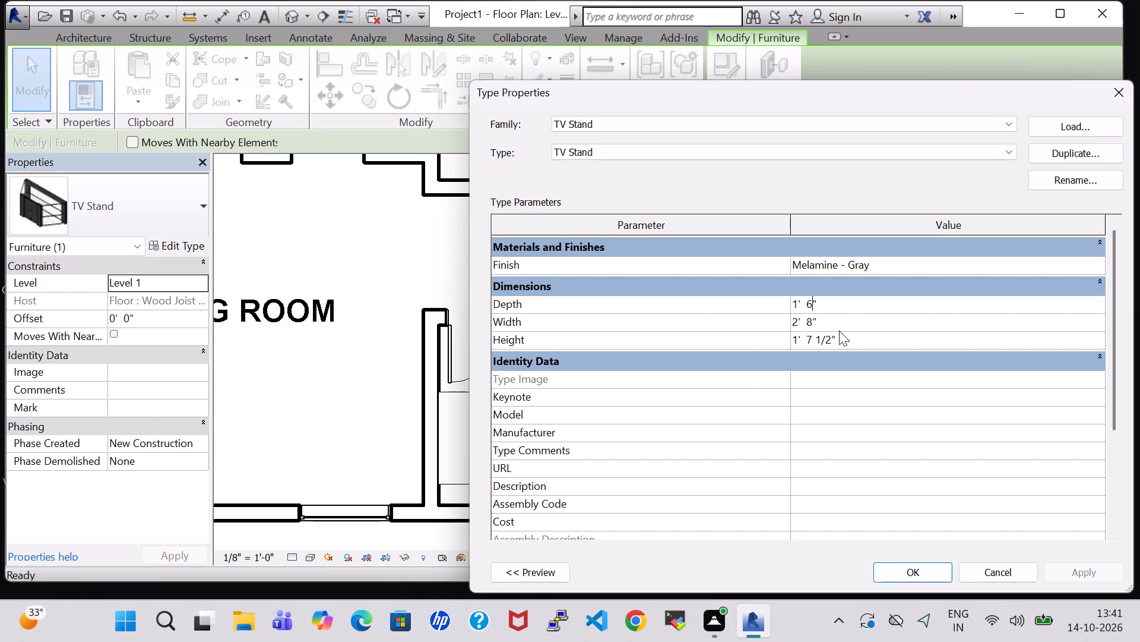
pyautogui.press('BackSpace')
pyautogui.press('0')
pyautogui.click(1065, 578)
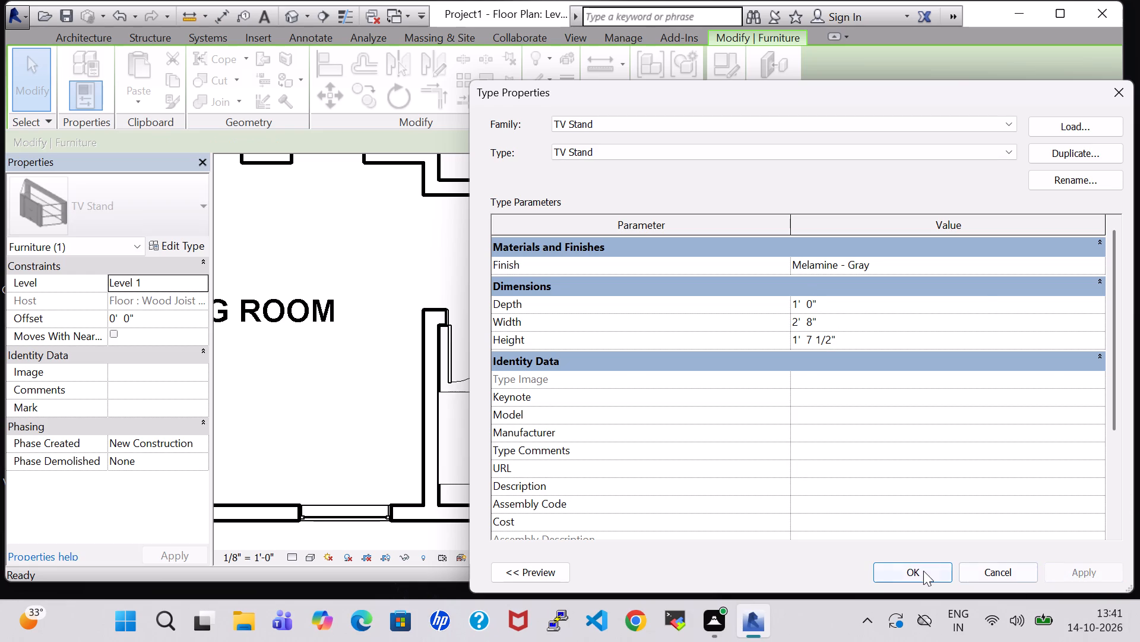
pyautogui.click(923, 571)
pyautogui.click(852, 434)
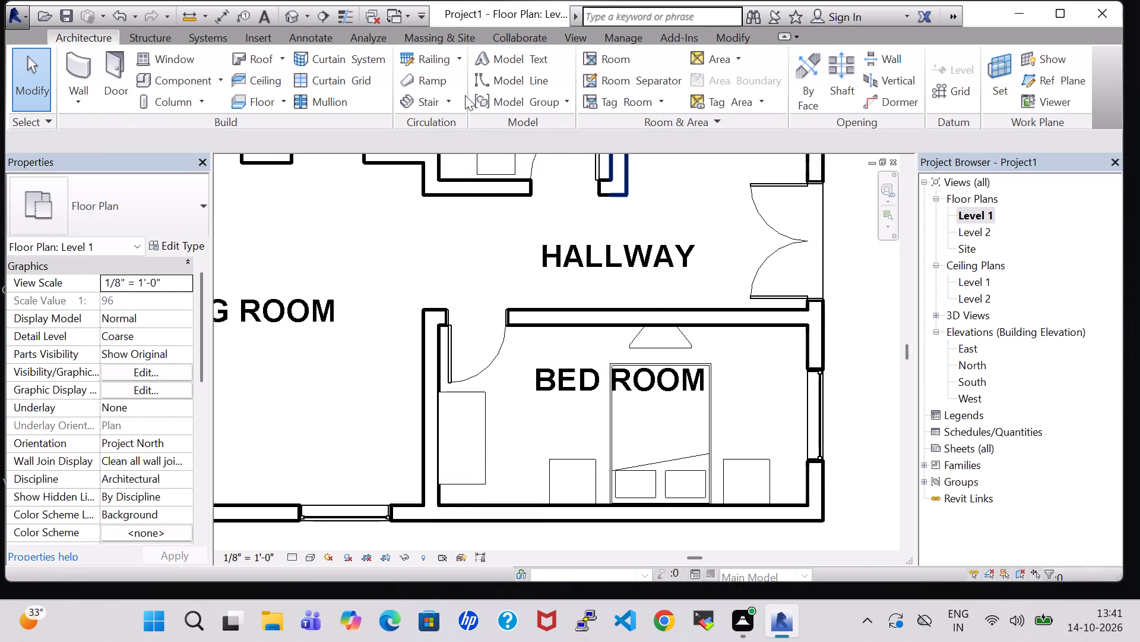
# Examine the resized TV stand and its clearance to the bed in the 3D view.
pyautogui.click(296, 18)
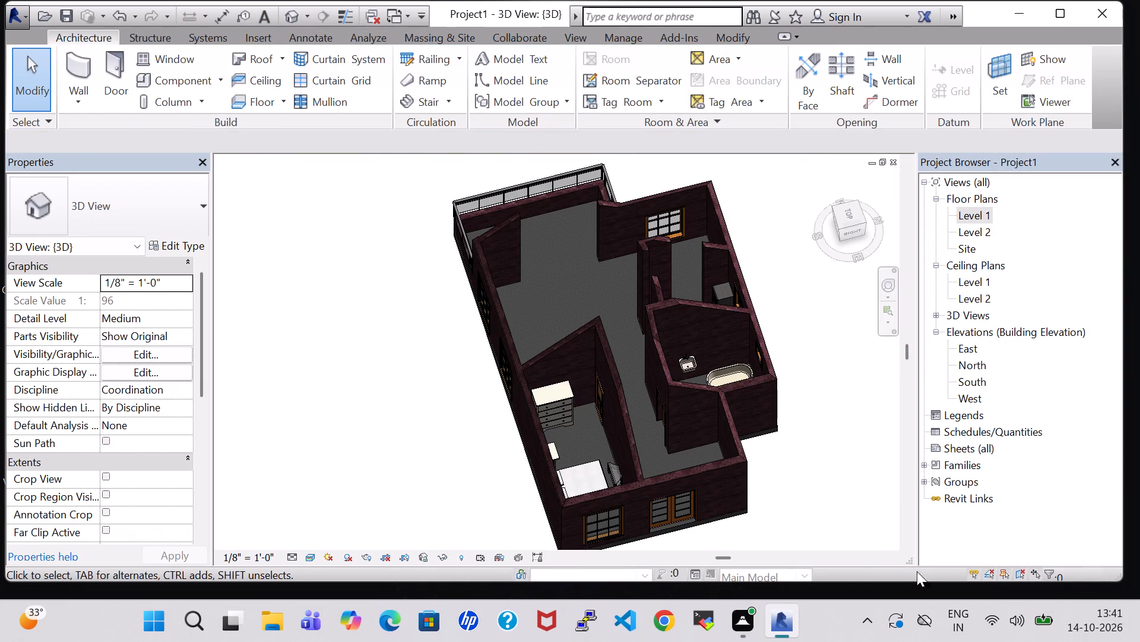
pyautogui.scroll(3, 769, 460)
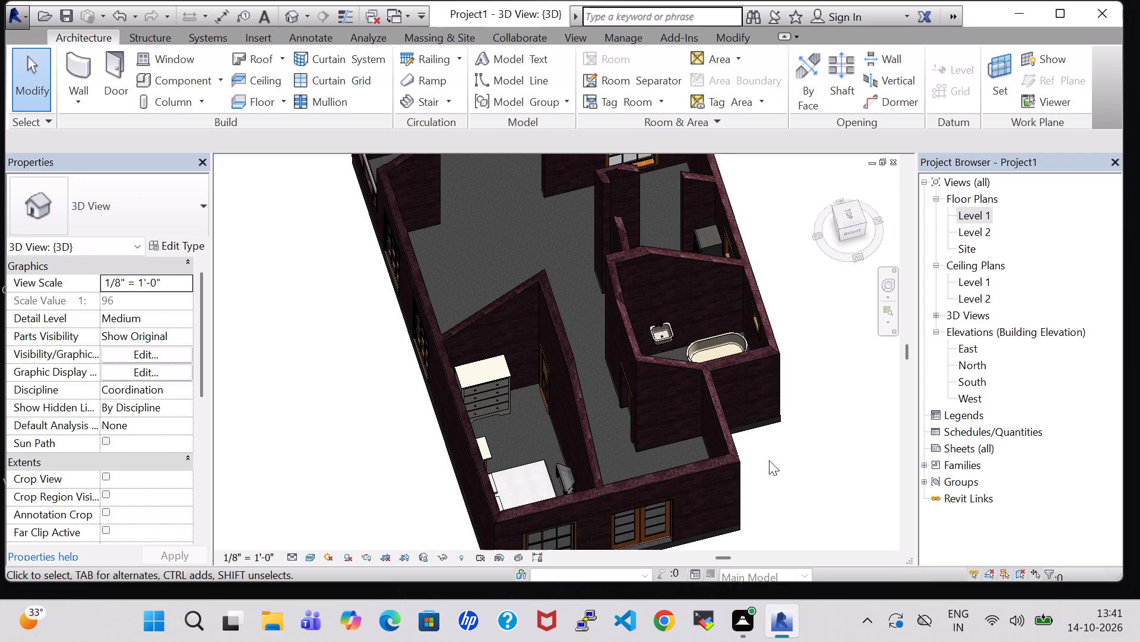
pyautogui.keyDown('shift'); pyautogui.moveTo(769, 460); pyautogui.dragTo(761, 416, button='middle'); pyautogui.keyUp('shift')
pyautogui.scroll(3, 752, 412)
pyautogui.keyDown('shift'); pyautogui.moveTo(741, 407); pyautogui.dragTo(761, 481, button='middle'); pyautogui.keyUp('shift')
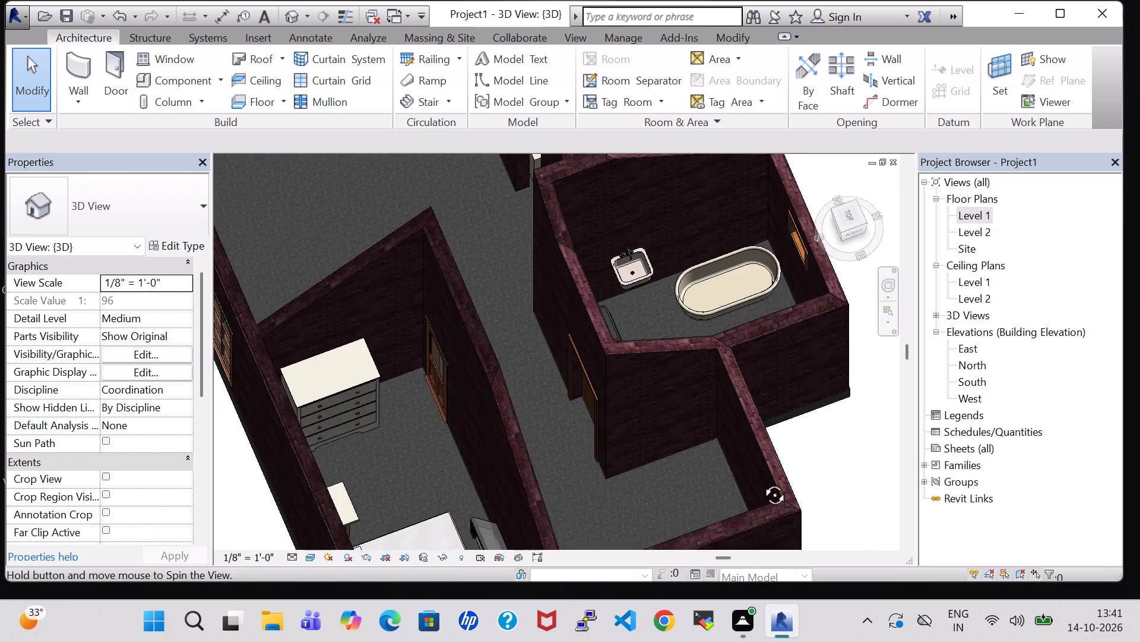
pyautogui.keyDown('shift'); pyautogui.moveTo(761, 481); pyautogui.dragTo(761, 500, button='middle'); pyautogui.keyUp('shift')
pyautogui.keyDown('shift'); pyautogui.moveTo(829, 488); pyautogui.dragTo(886, 393, button='middle'); pyautogui.keyUp('shift')
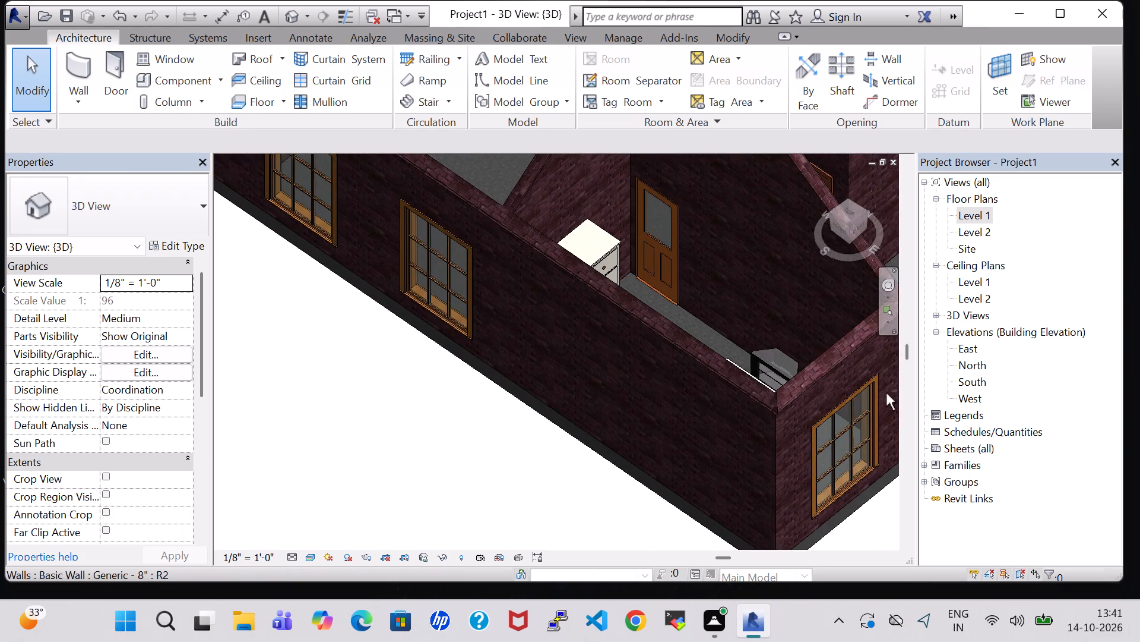
pyautogui.scroll(-3, 778, 262)
pyautogui.keyDown('shift'); pyautogui.moveTo(658, 407); pyautogui.dragTo(609, 444, button='middle'); pyautogui.keyUp('shift')
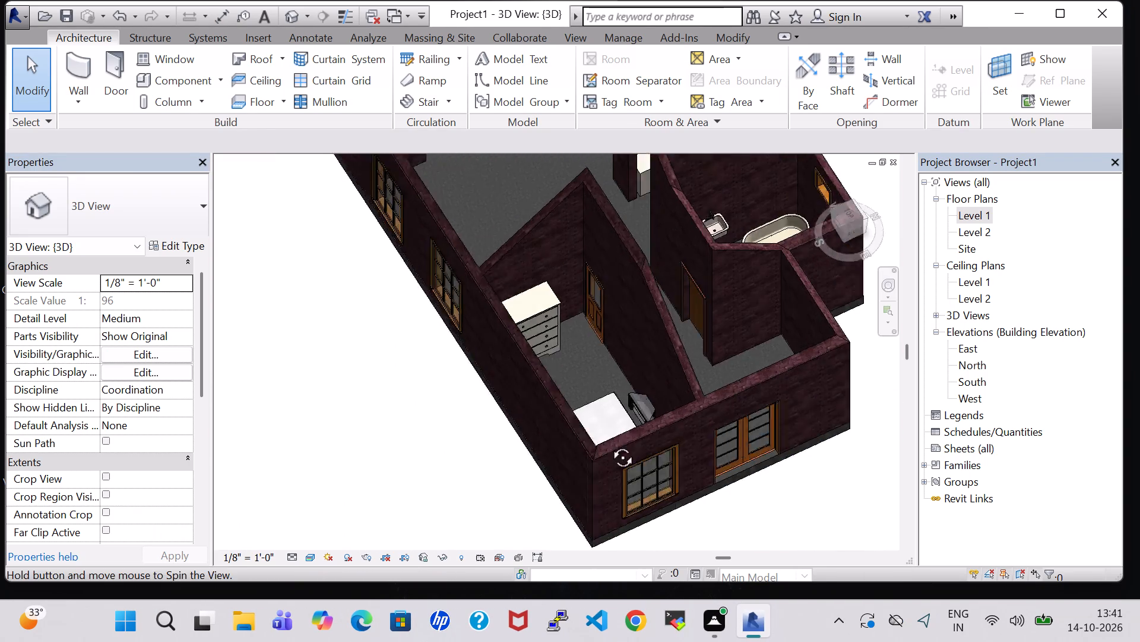
pyautogui.keyDown('shift'); pyautogui.moveTo(609, 444); pyautogui.dragTo(591, 451, button='middle'); pyautogui.keyUp('shift')
pyautogui.keyDown('shift'); pyautogui.moveTo(800, 414); pyautogui.dragTo(745, 447, button='middle'); pyautogui.keyUp('shift')
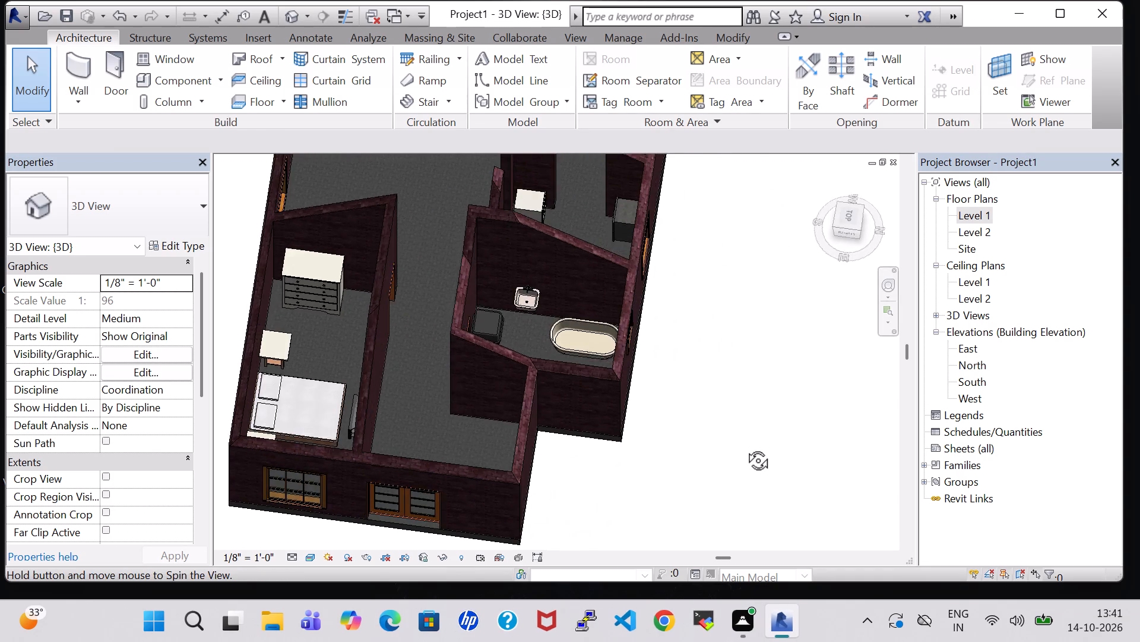
pyautogui.keyDown('shift'); pyautogui.scroll(-1, 745, 448); pyautogui.keyUp('shift')
pyautogui.keyDown('shift'); pyautogui.moveTo(745, 447); pyautogui.dragTo(745, 458, button='middle'); pyautogui.keyUp('shift')
# Return to the Level 1 floor plan and load the TV - Flat Screen family from the US Imperial Furniture library.
pyautogui.doubleClick(958, 219)
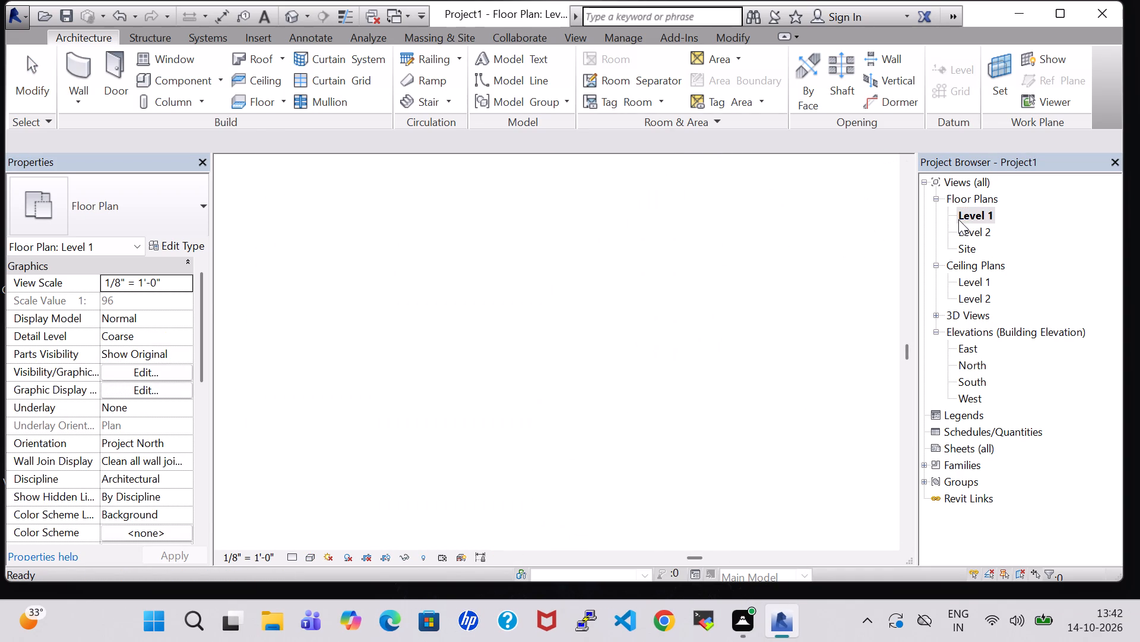
pyautogui.scroll(-2, 920, 229)
pyautogui.scroll(-1, 780, 361)
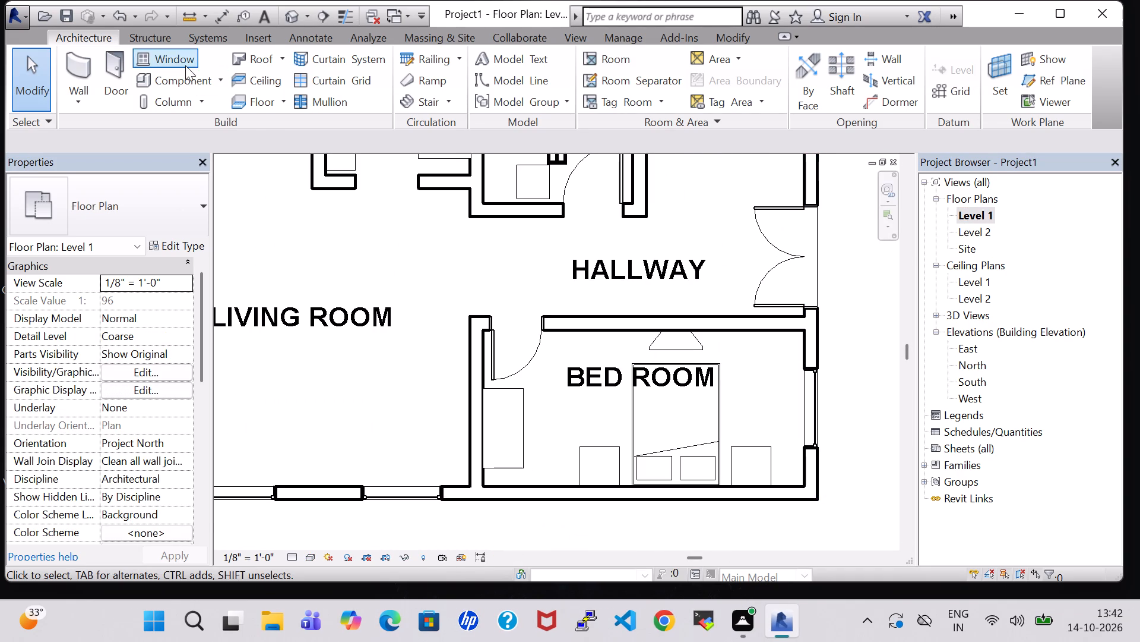
pyautogui.click(181, 87)
pyautogui.click(734, 80)
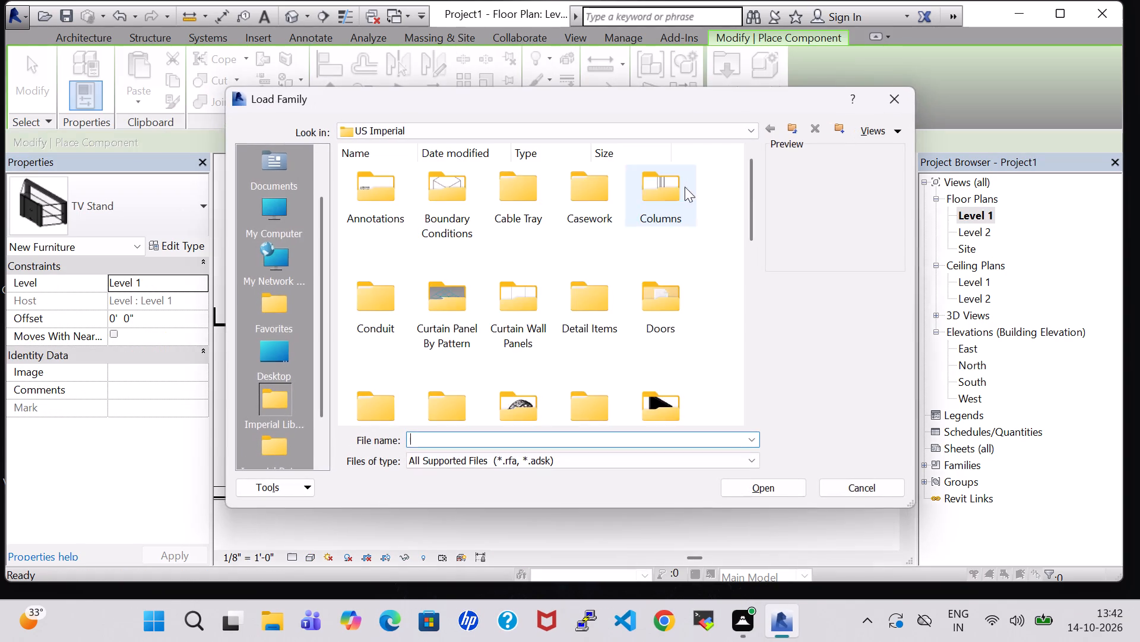
pyautogui.scroll(-1, 657, 287)
pyautogui.doubleClick(658, 253)
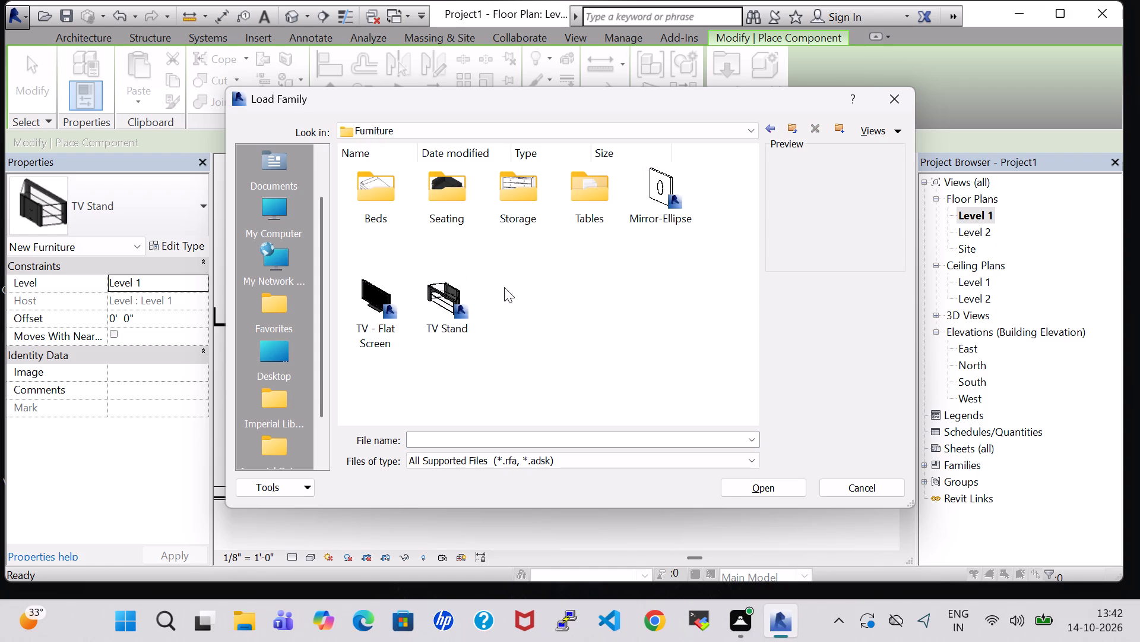
pyautogui.click(369, 288)
pyautogui.click(738, 483)
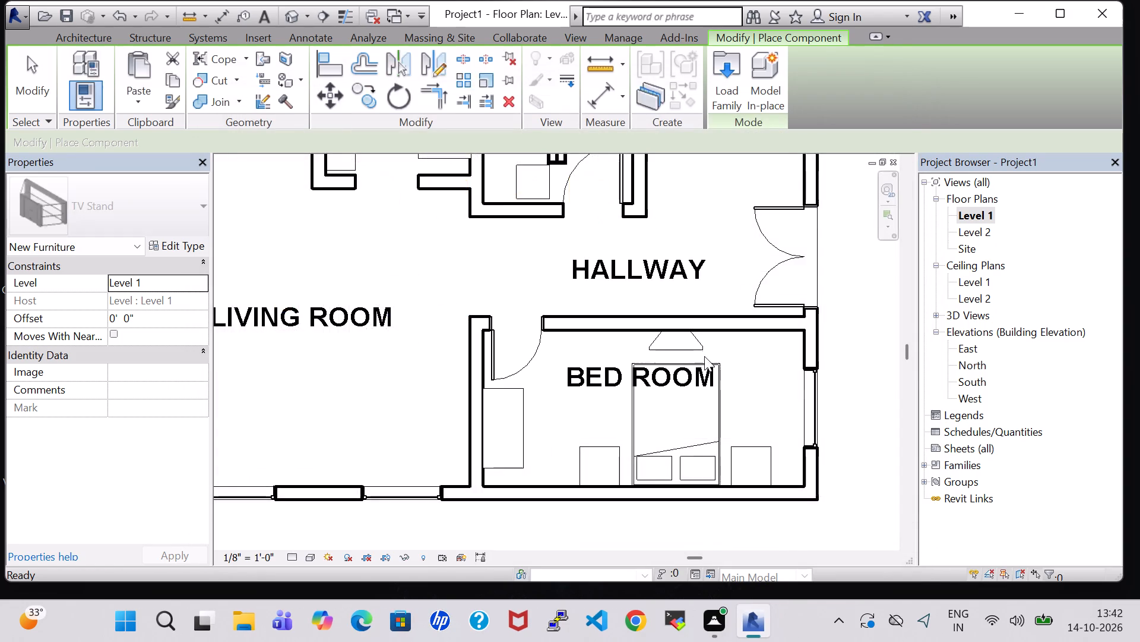
# Place a 32" flat-screen TV on the bedroom's TV stand, centred against the north wall.
pyautogui.scroll(4, 704, 358)
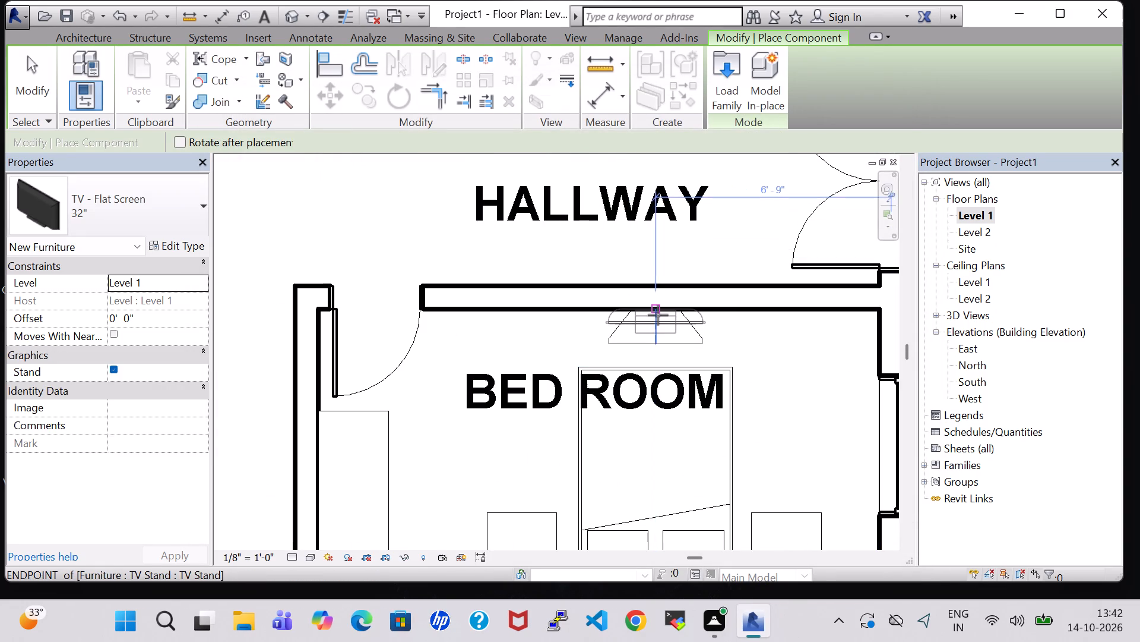
pyautogui.click(658, 315)
pyautogui.press('Escape')
pyautogui.press('Escape')
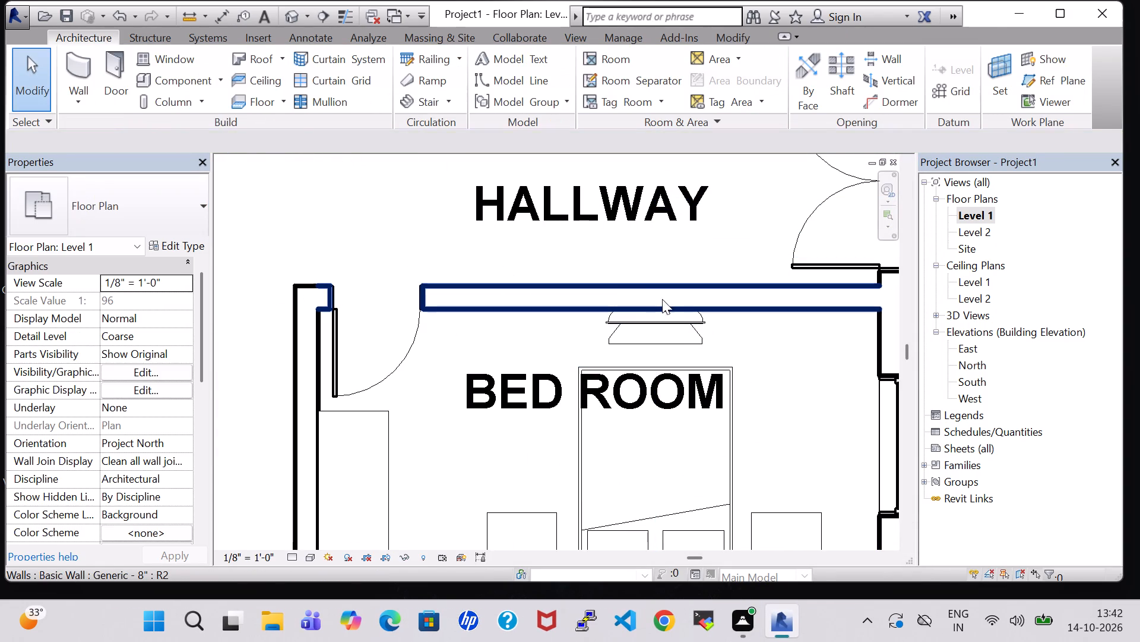
# Change the bedroom's flat-screen TV to the 50" type.
pyautogui.click(670, 322)
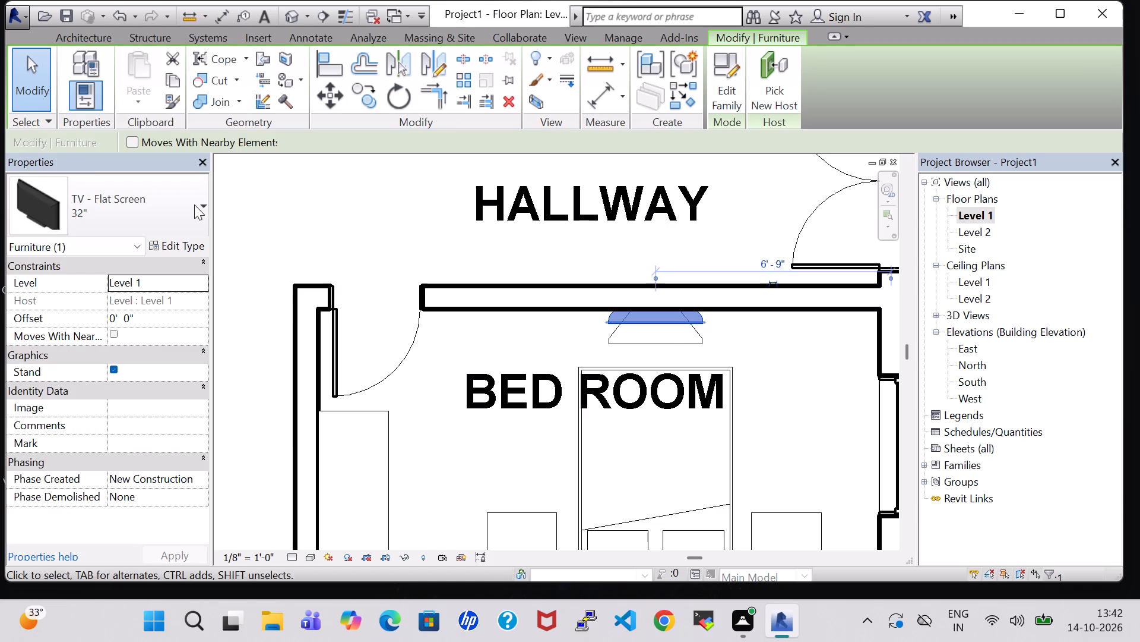
pyautogui.click(191, 204)
pyautogui.scroll(-2, 78, 451)
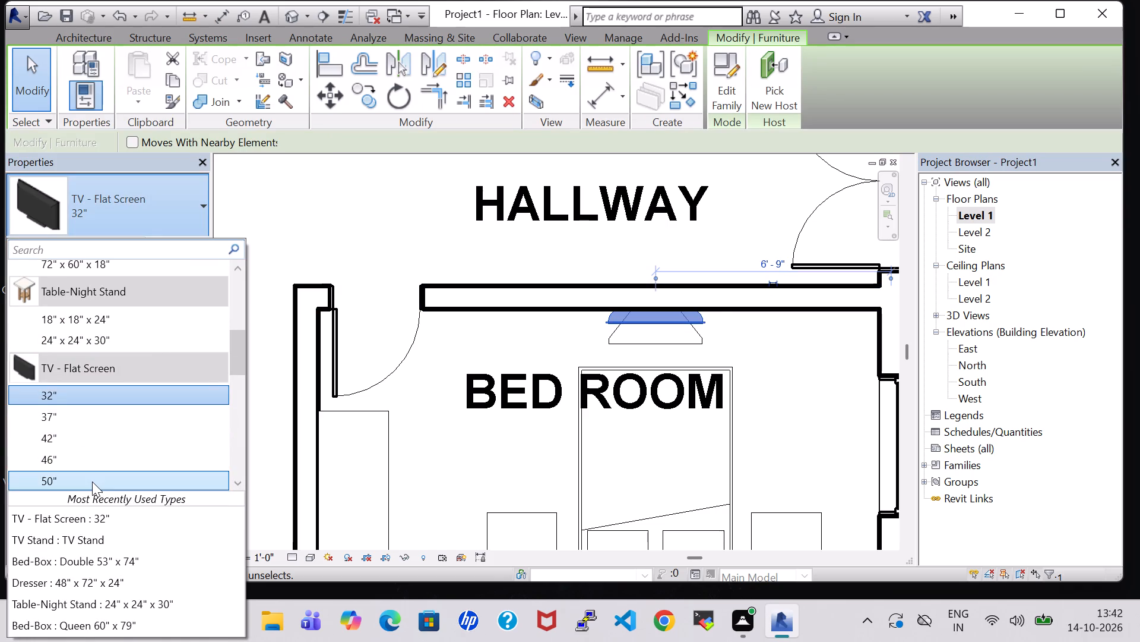
pyautogui.click(92, 481)
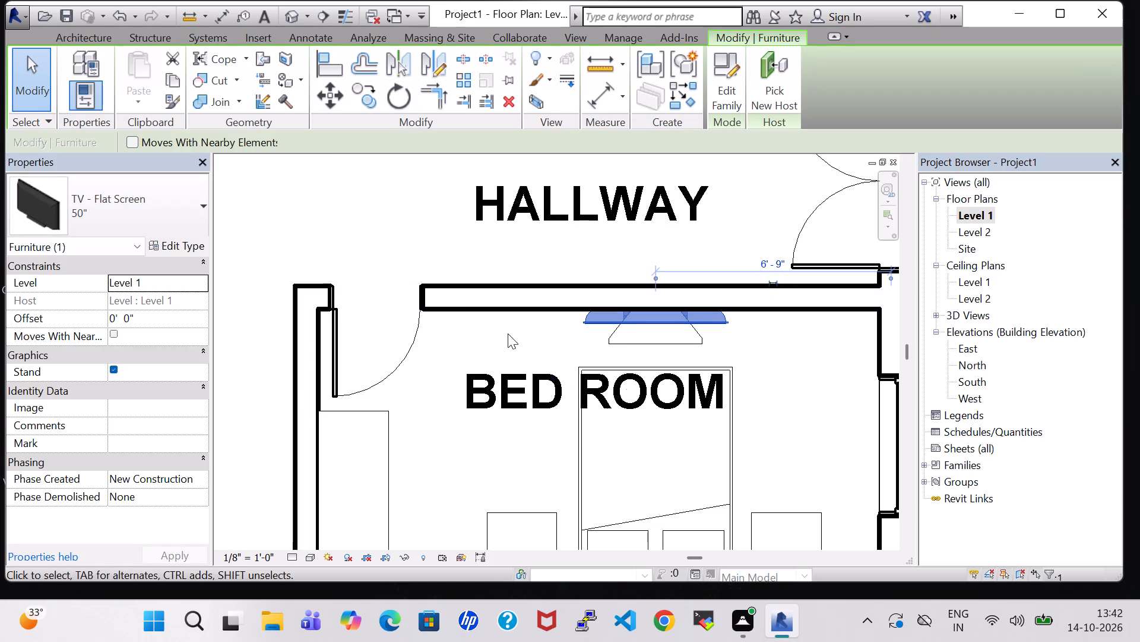
pyautogui.click(386, 251)
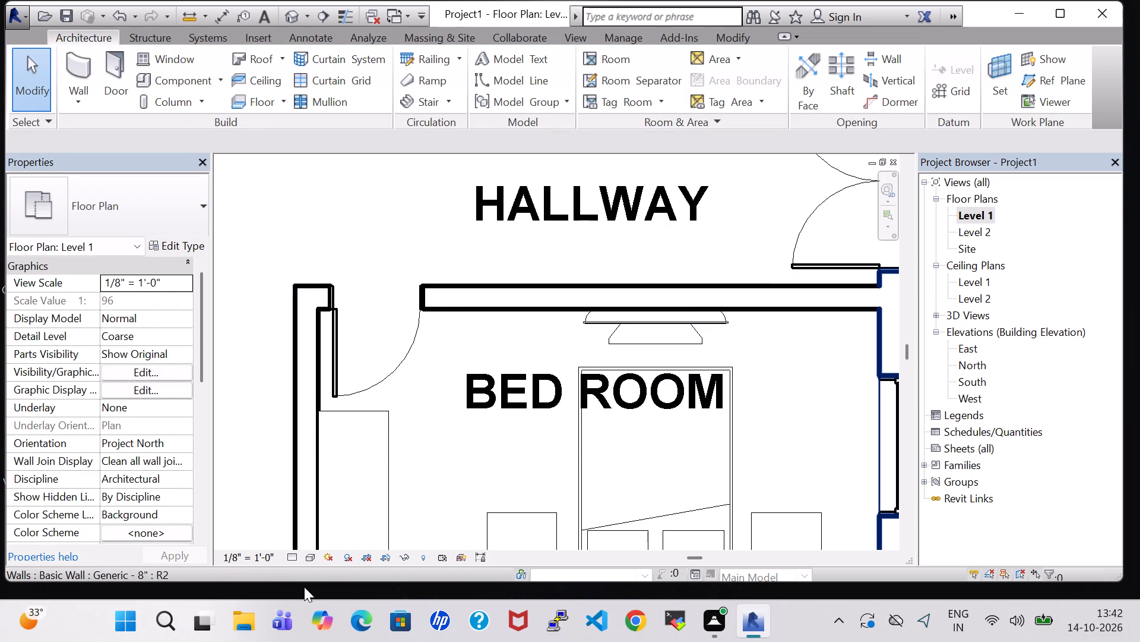
# Set the bedroom flat-screen TV's offset from Level 1 to 3' 0".
pyautogui.click(724, 317)
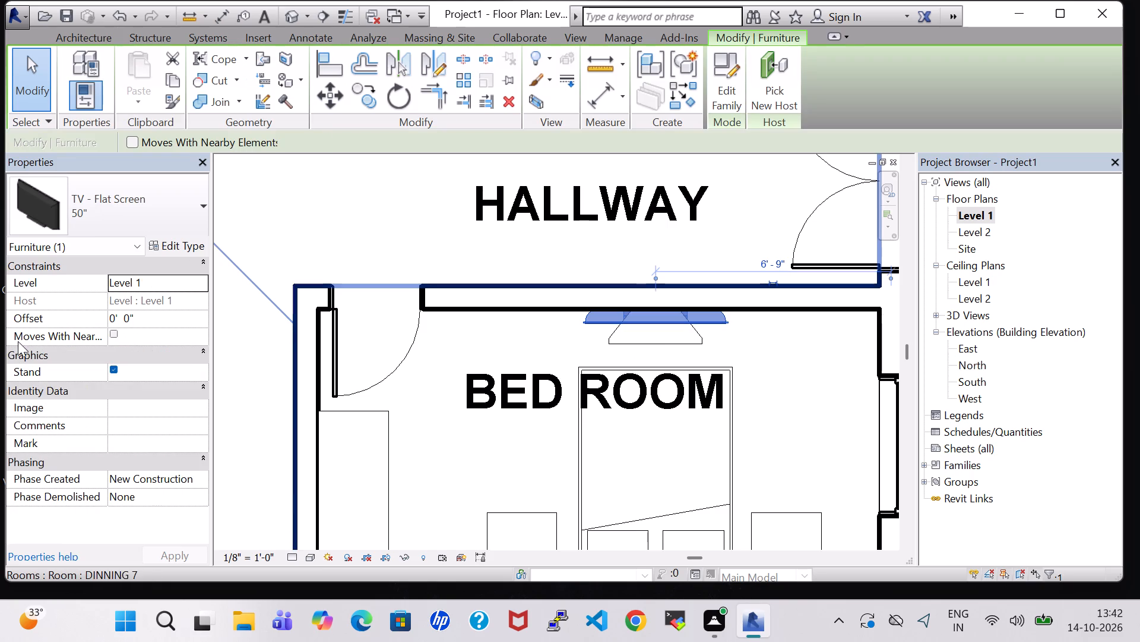
pyautogui.click(119, 318)
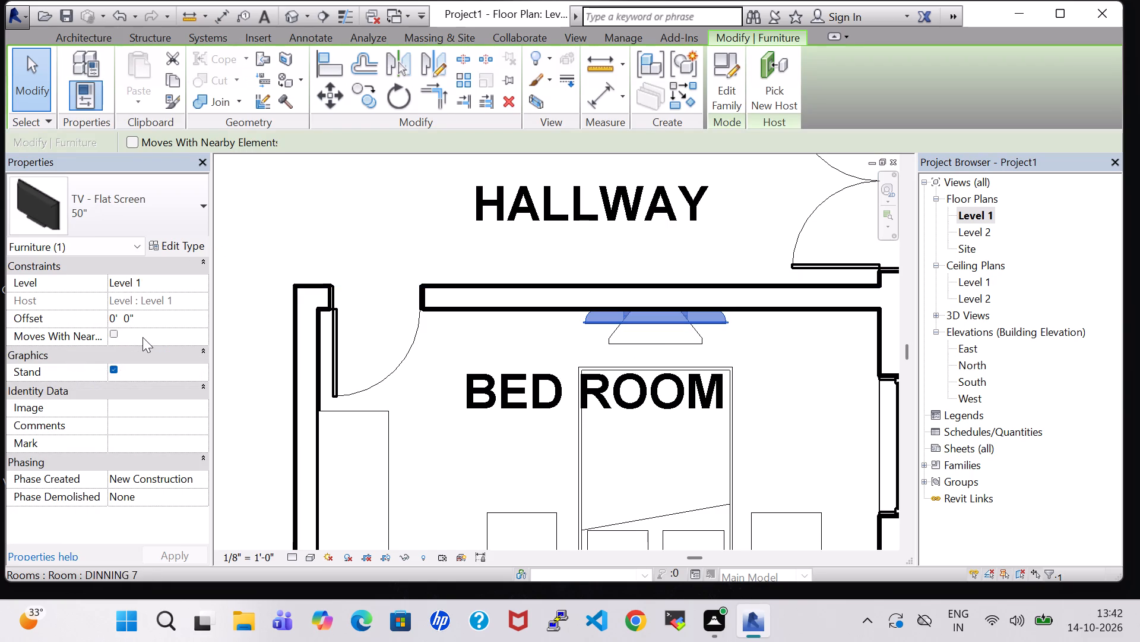
pyautogui.press('Left')
pyautogui.press('BackSpace')
pyautogui.press('3')
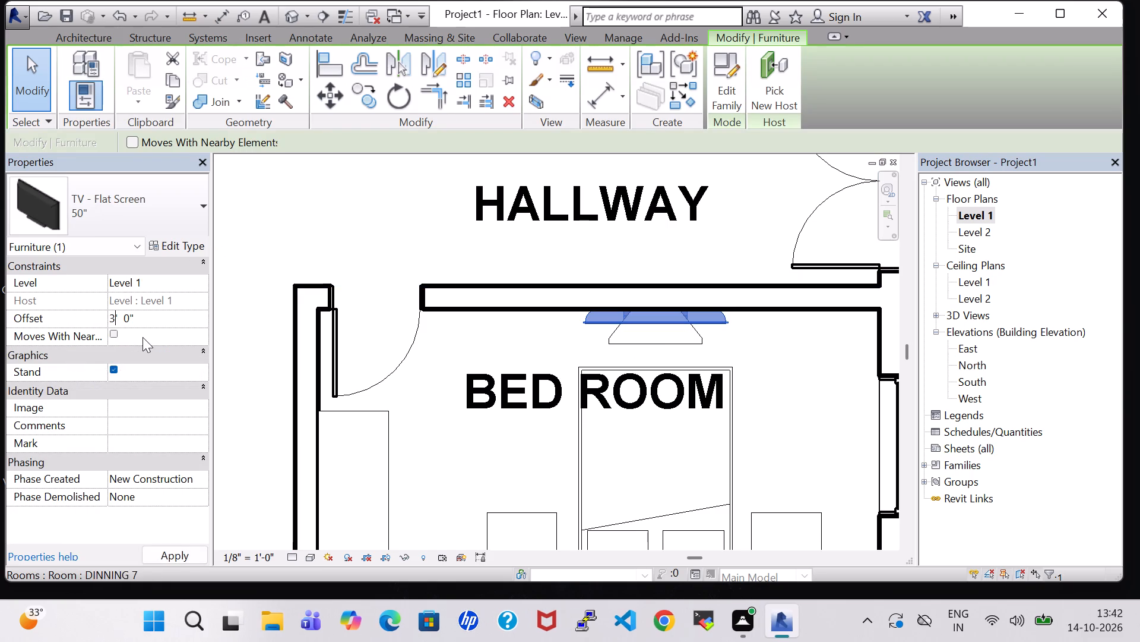
pyautogui.press('Return')
pyautogui.click(309, 221)
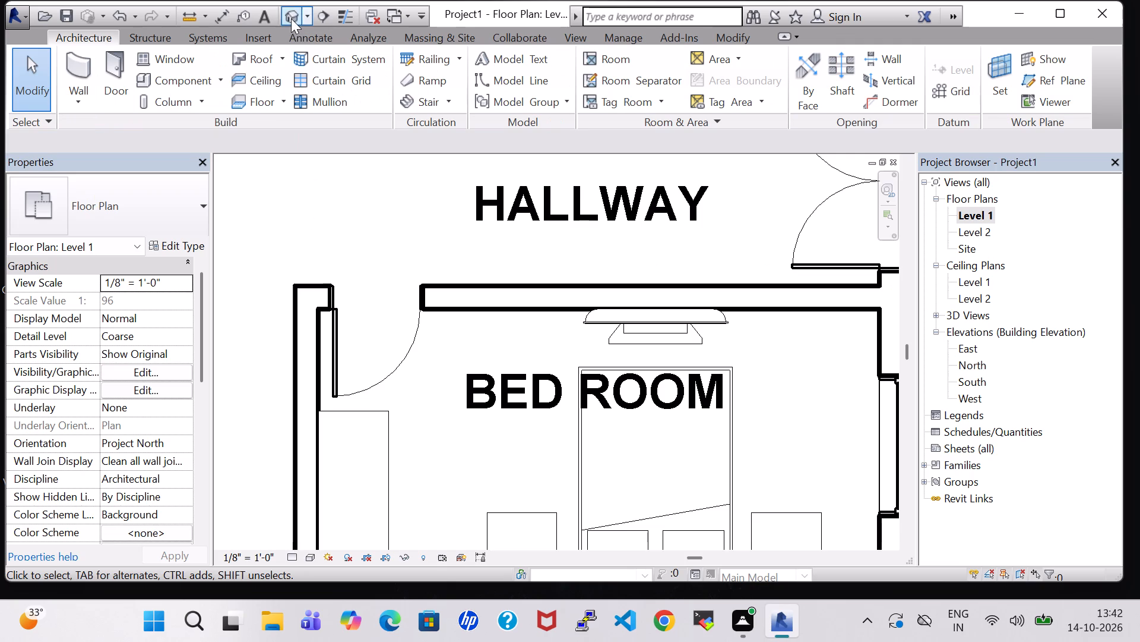
# In the 3D view, delete the TV stand below the bedroom's wall TV and check the room.
pyautogui.click(291, 17)
pyautogui.keyDown('shift'); pyautogui.moveTo(589, 471); pyautogui.dragTo(680, 388, button='middle'); pyautogui.keyUp('shift')
pyautogui.keyDown('shift'); pyautogui.moveTo(436, 443); pyautogui.dragTo(536, 477, button='middle'); pyautogui.keyUp('shift')
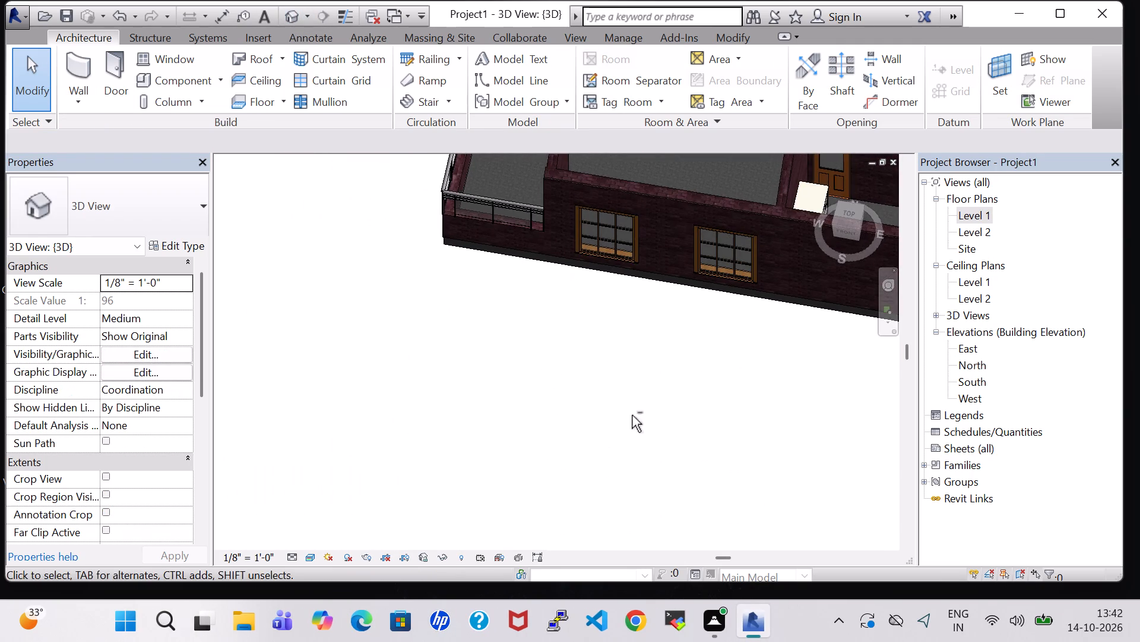
pyautogui.moveTo(735, 353); pyautogui.dragTo(61, 399, button='middle')
pyautogui.keyDown('shift'); pyautogui.moveTo(414, 303); pyautogui.dragTo(500, 335, button='middle'); pyautogui.keyUp('shift')
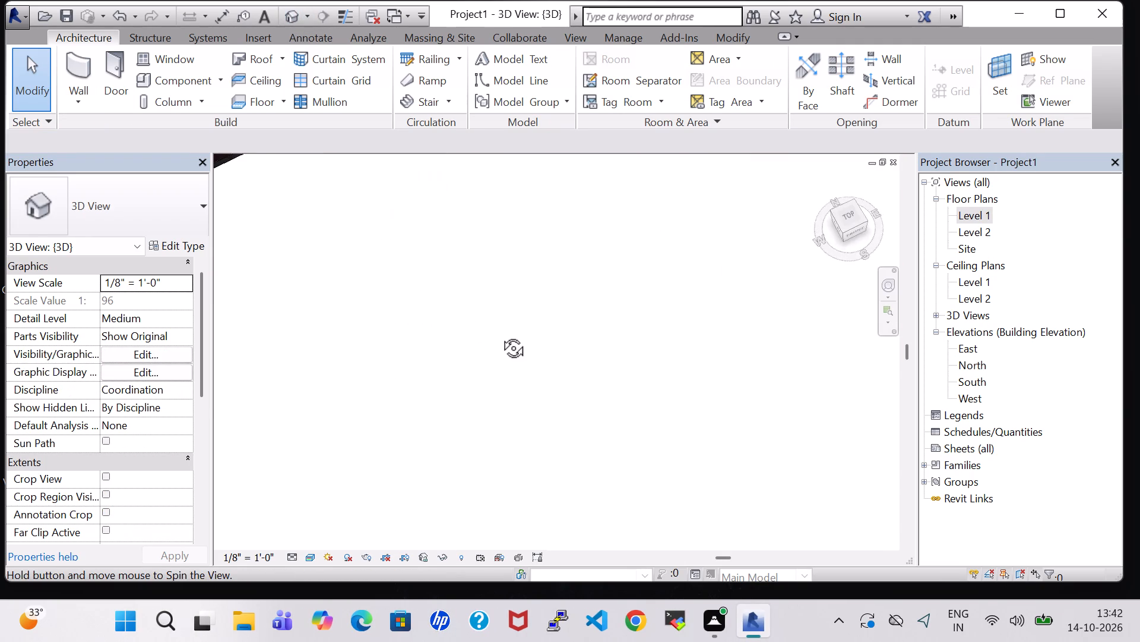
pyautogui.keyDown('shift'); pyautogui.moveTo(500, 335); pyautogui.dragTo(395, 279, button='middle'); pyautogui.keyUp('shift')
pyautogui.moveTo(400, 286); pyautogui.dragTo(505, 303, button='middle')
pyautogui.keyDown('shift'); pyautogui.moveTo(511, 303); pyautogui.dragTo(529, 398, button='middle'); pyautogui.keyUp('shift')
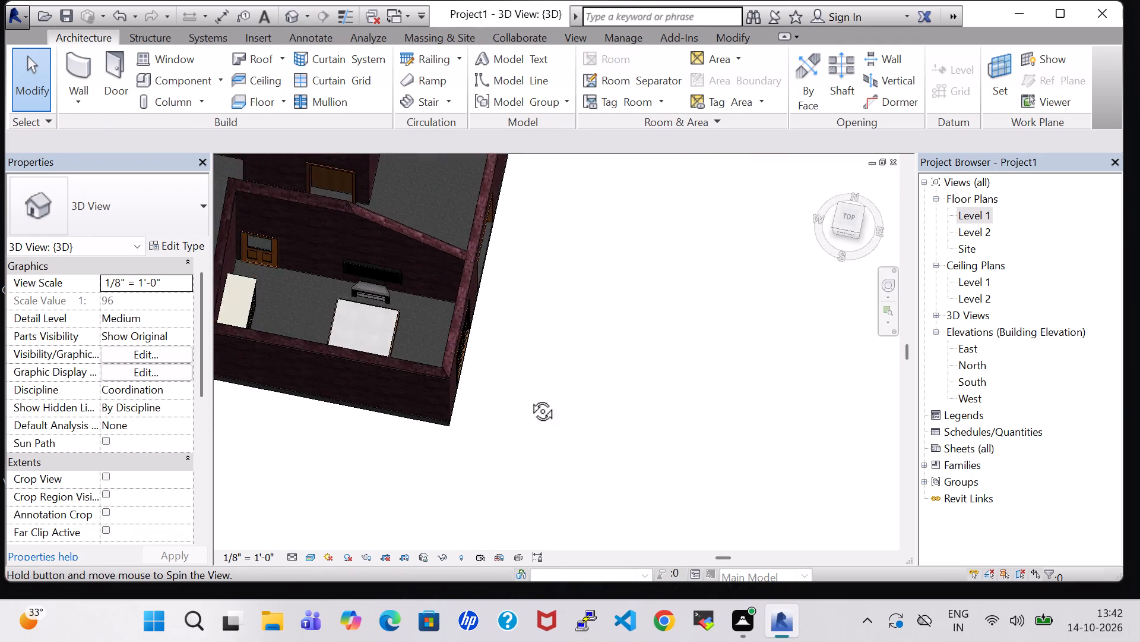
pyautogui.keyDown('shift'); pyautogui.moveTo(529, 398); pyautogui.dragTo(532, 411, button='middle'); pyautogui.keyUp('shift')
pyautogui.click(379, 283)
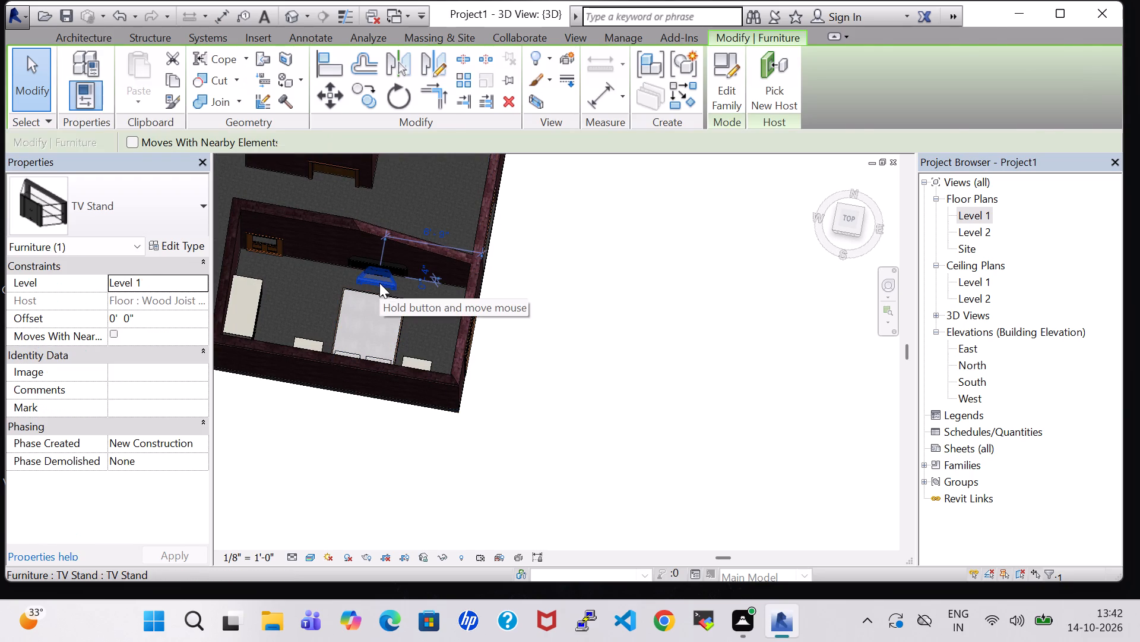
pyautogui.press('Delete')
pyautogui.click(522, 354)
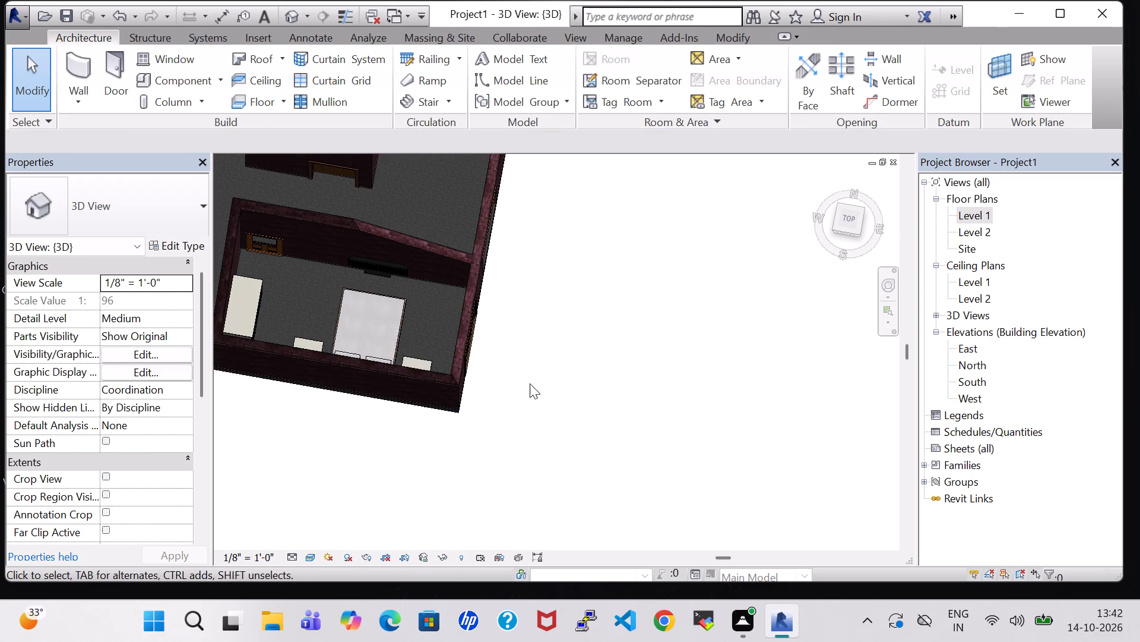
pyautogui.keyDown('shift'); pyautogui.moveTo(531, 383); pyautogui.dragTo(565, 290, button='middle'); pyautogui.keyUp('shift')
pyautogui.moveTo(600, 253); pyautogui.dragTo(699, 510, button='middle')
pyautogui.keyDown('shift'); pyautogui.moveTo(684, 479); pyautogui.dragTo(680, 487, button='middle'); pyautogui.keyUp('shift')
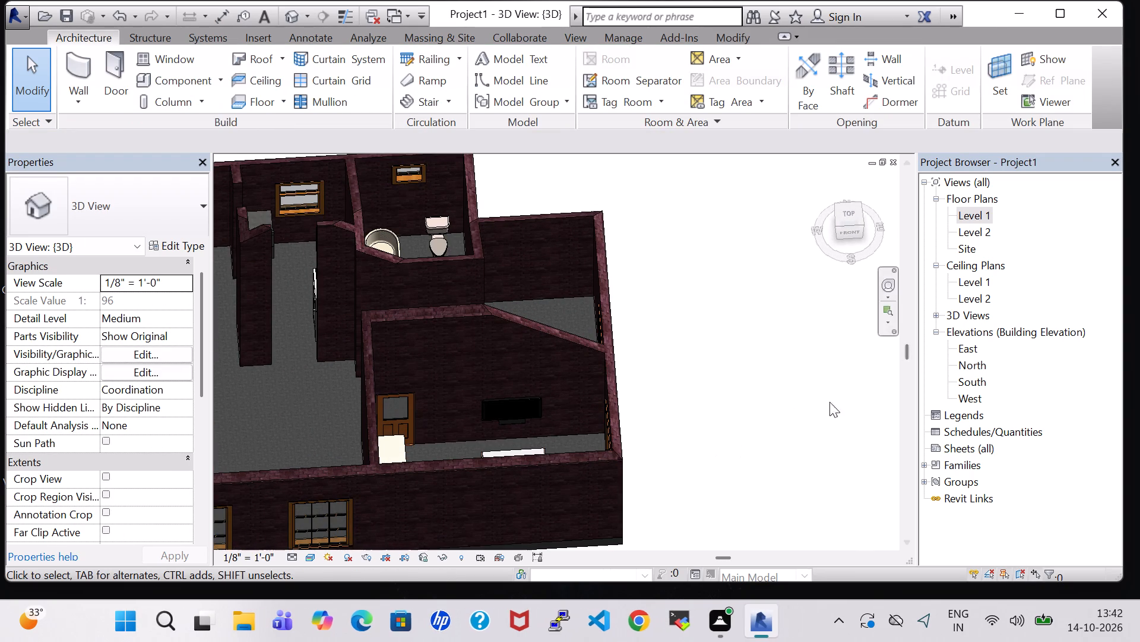
# Return to the Level 1 floor plan and load the Chair-Corbu family from the US Imperial Furniture Seating library.
pyautogui.doubleClick(969, 210)
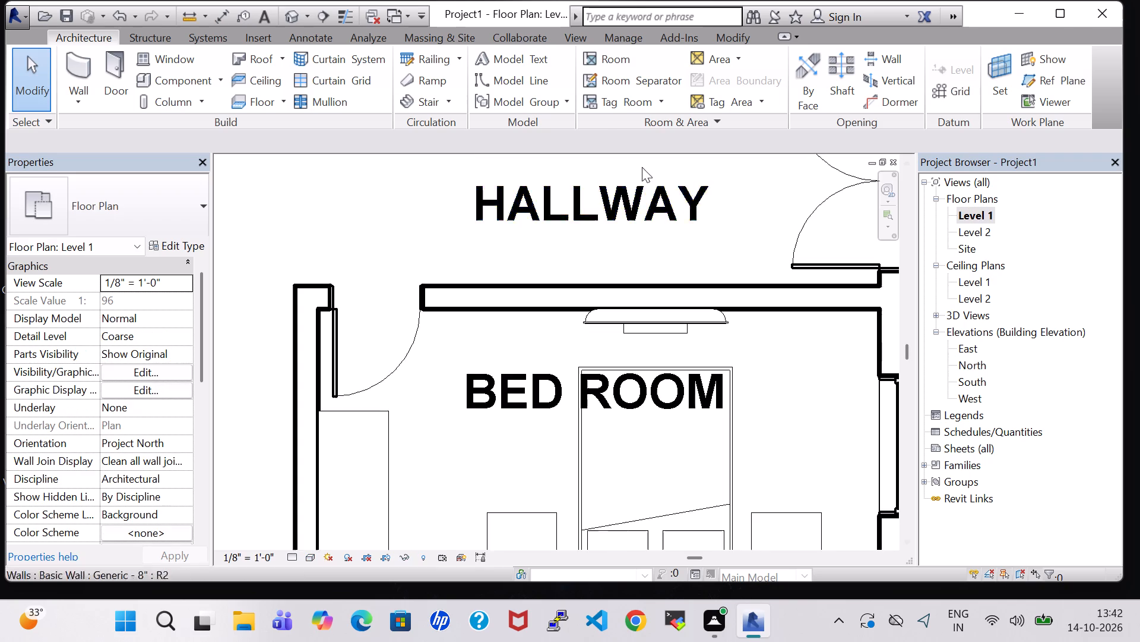
pyautogui.scroll(-2, 620, 338)
pyautogui.click(172, 70)
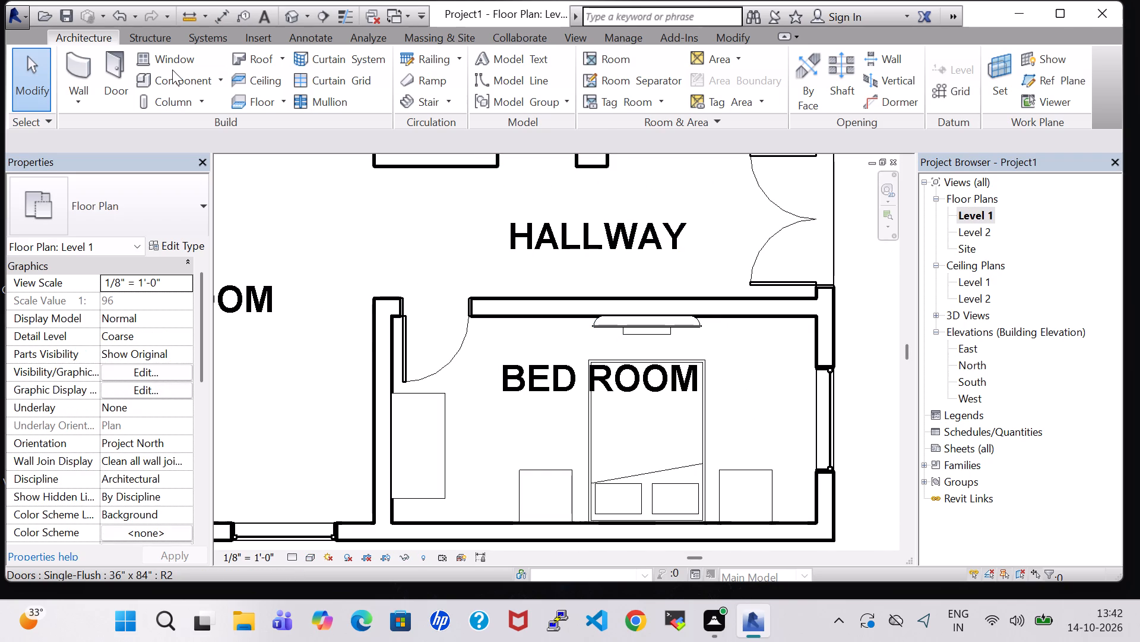
pyautogui.click(172, 75)
pyautogui.click(736, 86)
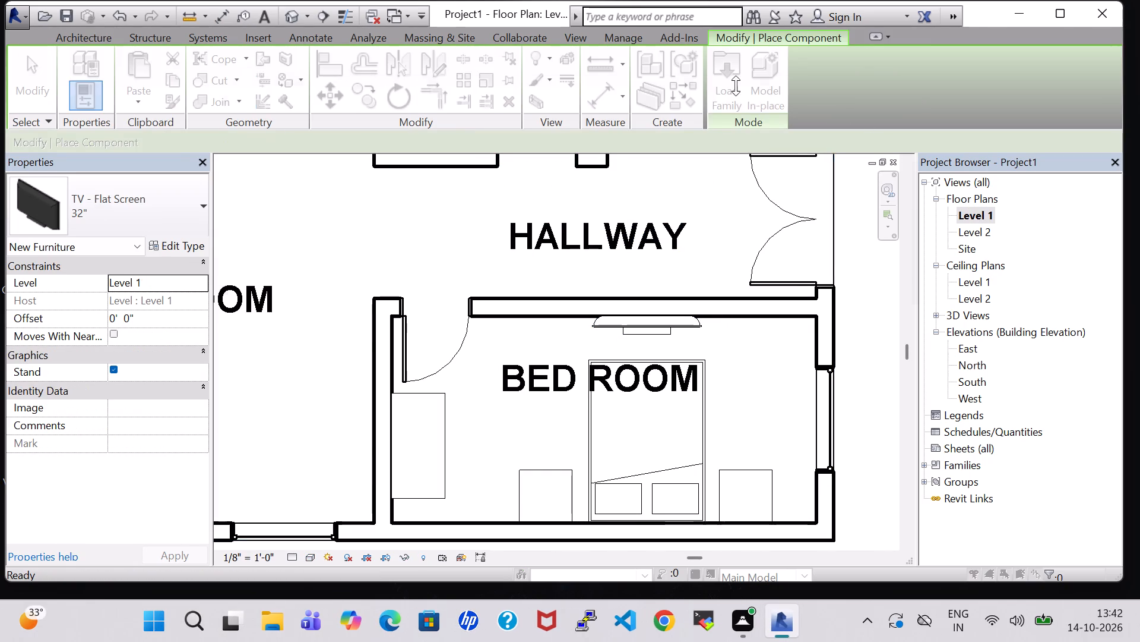
pyautogui.scroll(-1, 620, 276)
pyautogui.doubleClick(675, 259)
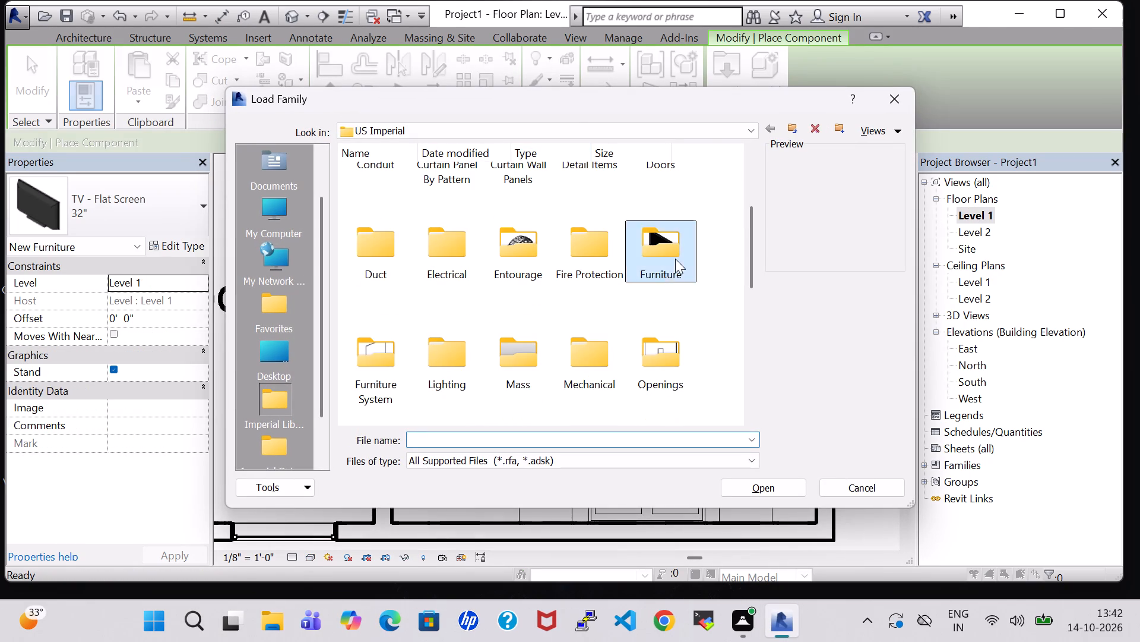
pyautogui.doubleClick(474, 201)
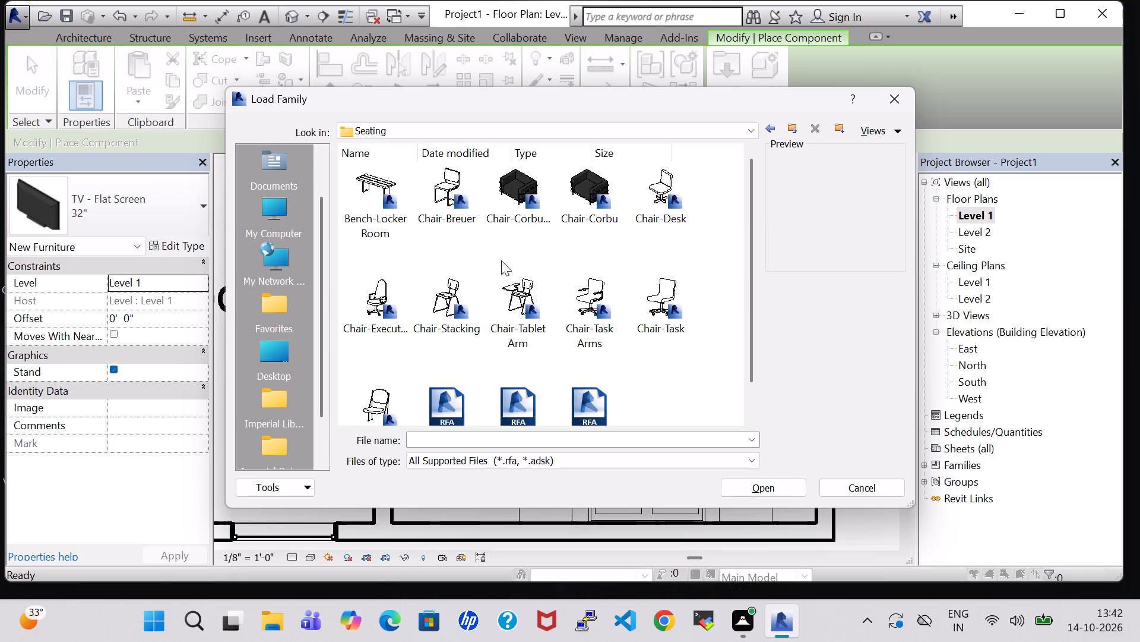
pyautogui.click(524, 203)
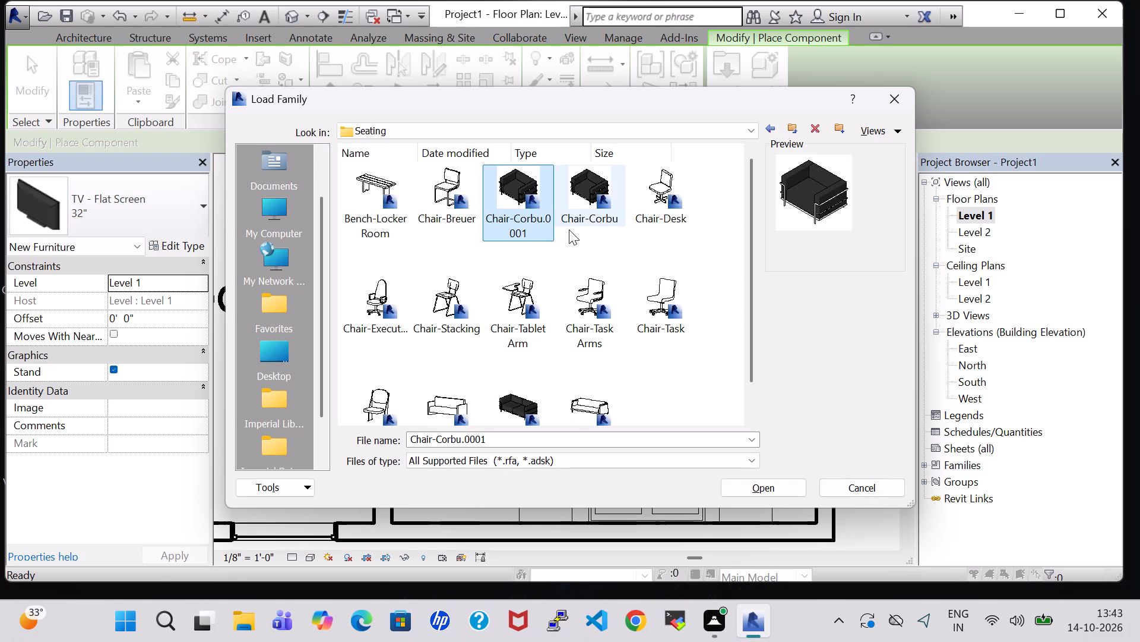
pyautogui.click(600, 172)
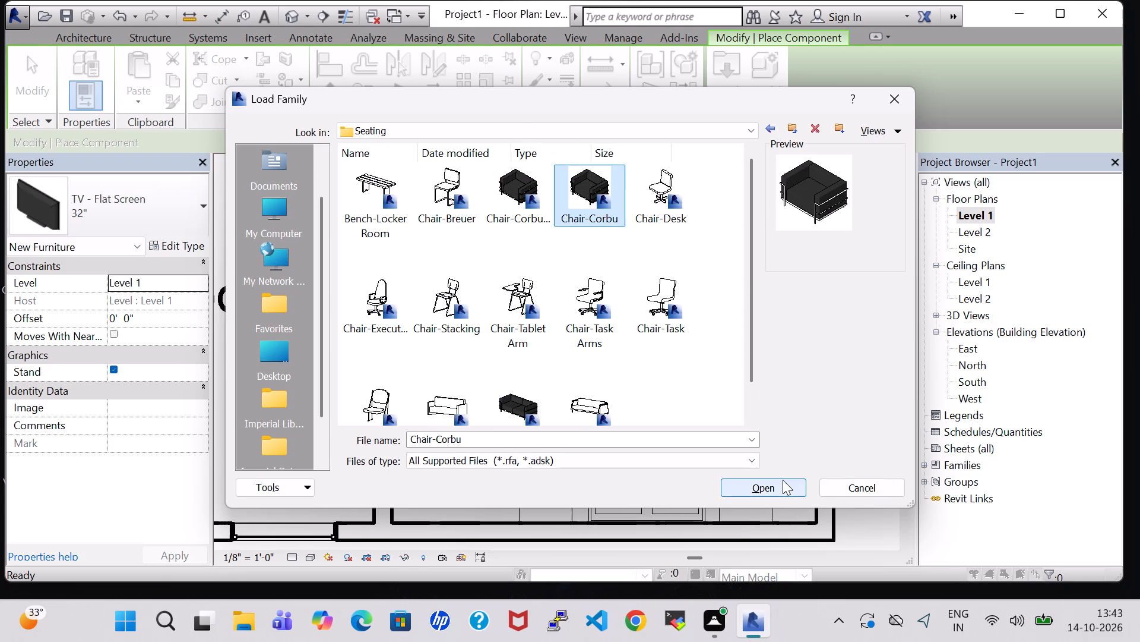
pyautogui.click(783, 480)
# Place the Chair-Corbu against the bedroom's east wall by the window, facing the bed, and check it in 3D.
pyautogui.scroll(1, 789, 377)
pyautogui.press('space')
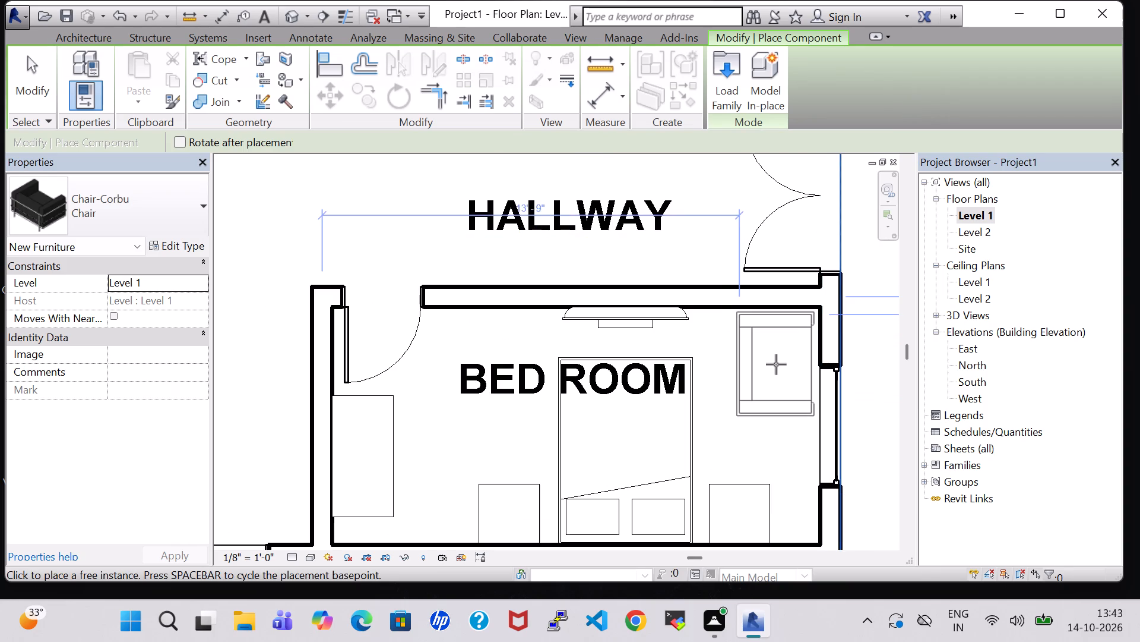
pyautogui.press('space')
pyautogui.press('space')
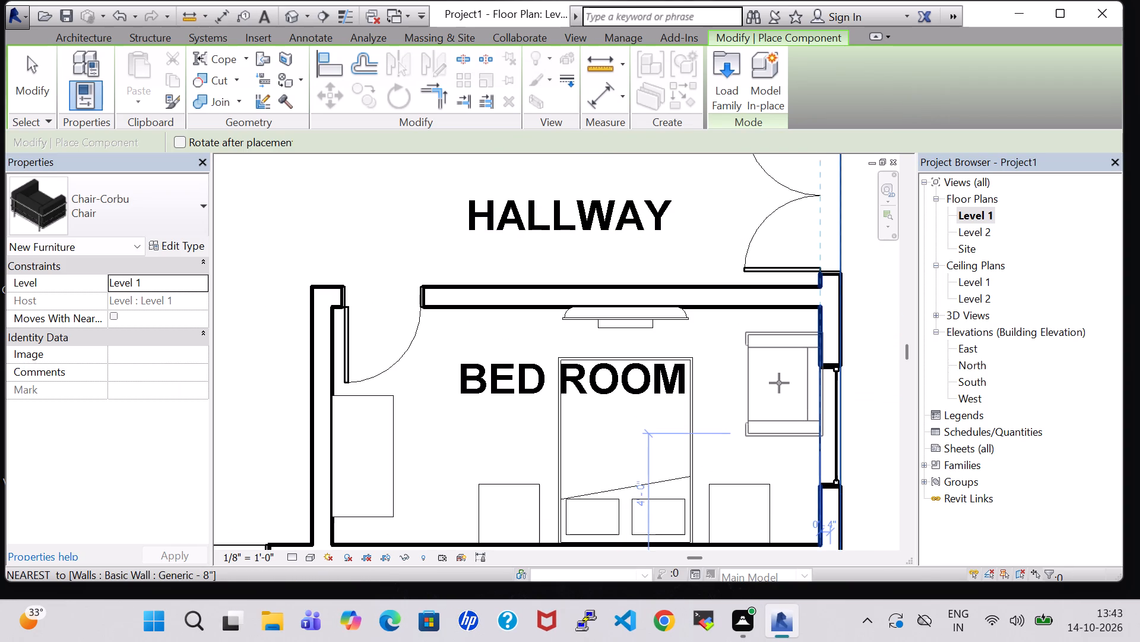
pyautogui.click(779, 383)
pyautogui.press('Escape')
pyautogui.press('Escape')
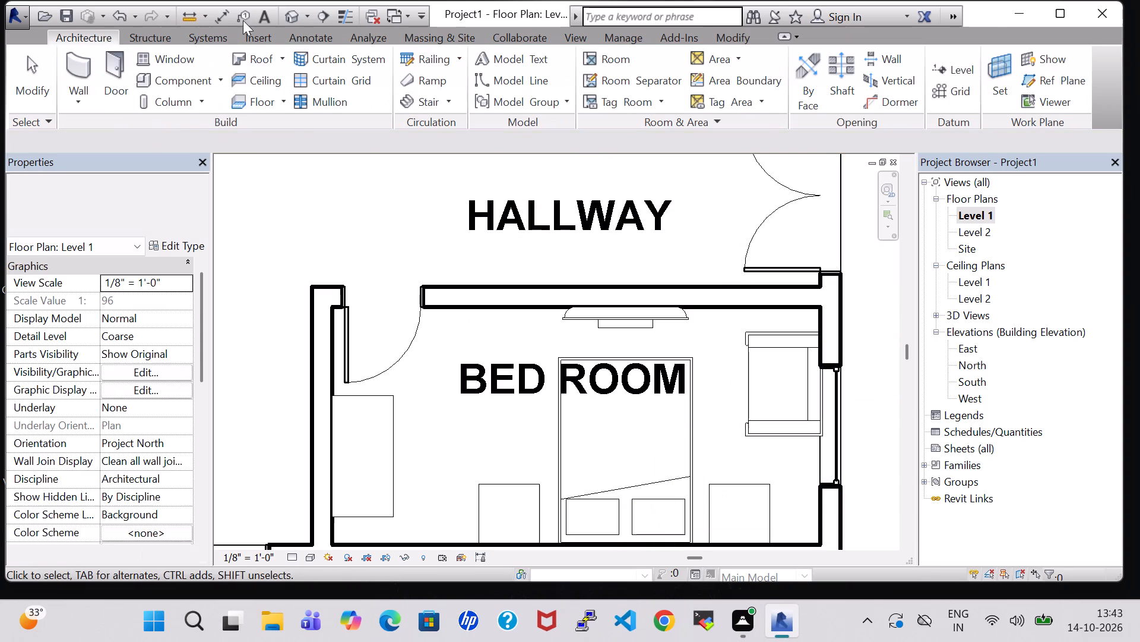
pyautogui.click(299, 17)
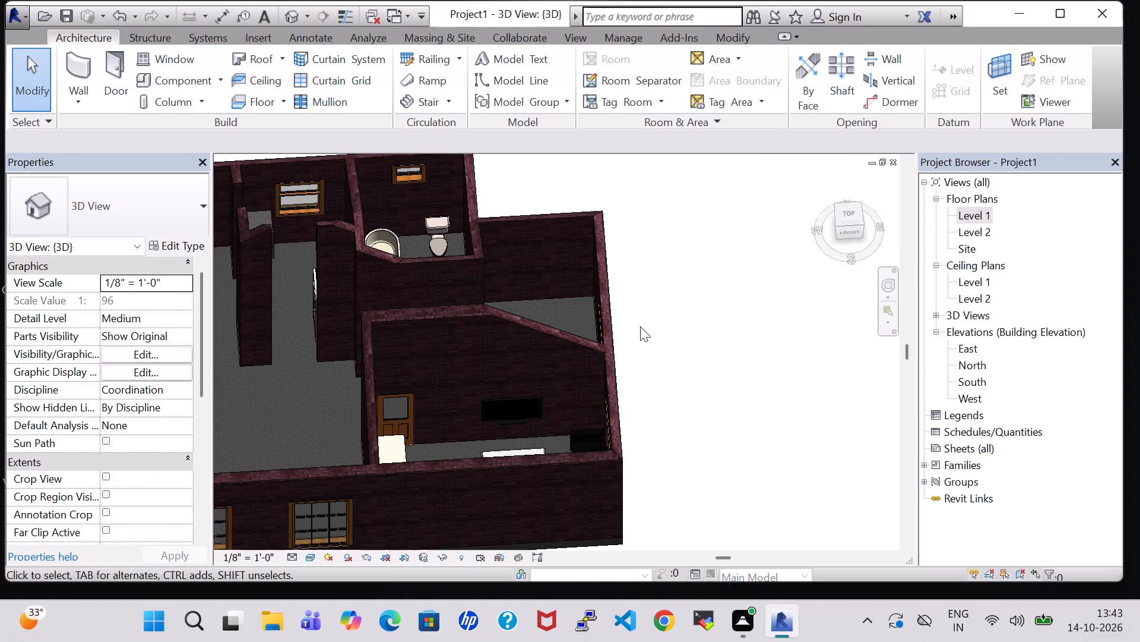
pyautogui.keyDown('shift'); pyautogui.moveTo(681, 367); pyautogui.dragTo(736, 415, button='middle'); pyautogui.keyUp('shift')
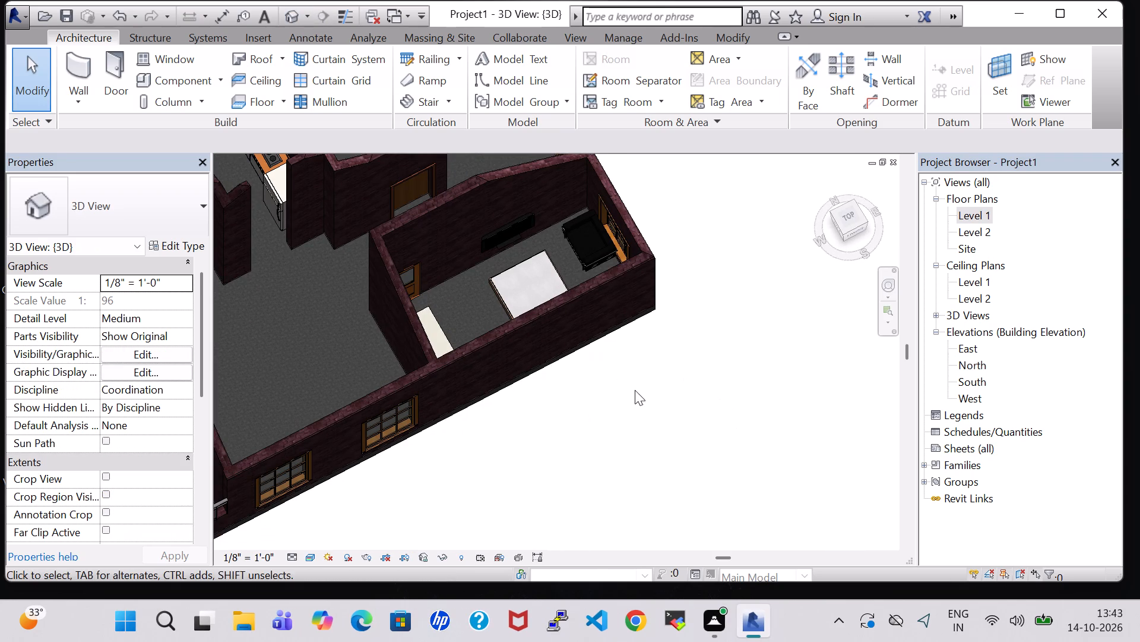
pyautogui.moveTo(635, 390); pyautogui.dragTo(649, 367, button='middle')
pyautogui.keyDown('shift'); pyautogui.moveTo(639, 370); pyautogui.dragTo(629, 313, button='middle'); pyautogui.keyUp('shift')
# On the Level 1 floor plan, nudge the double bed slightly west and move the east night stand close beside it.
pyautogui.doubleClick(970, 220)
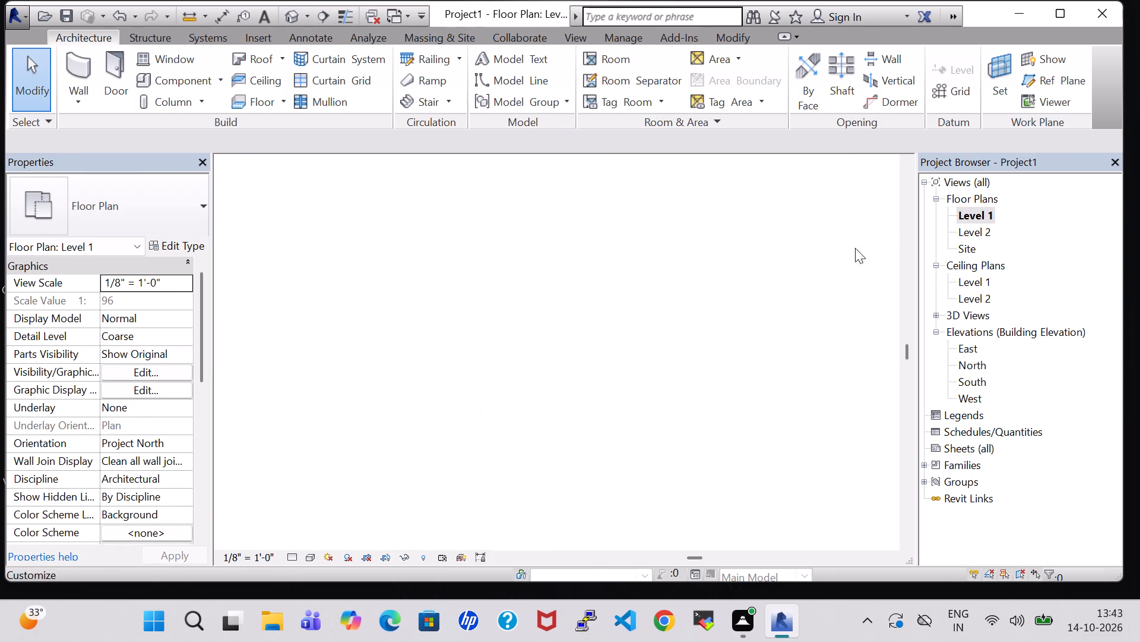
pyautogui.scroll(-3, 675, 297)
pyautogui.middleClick(817, 319)
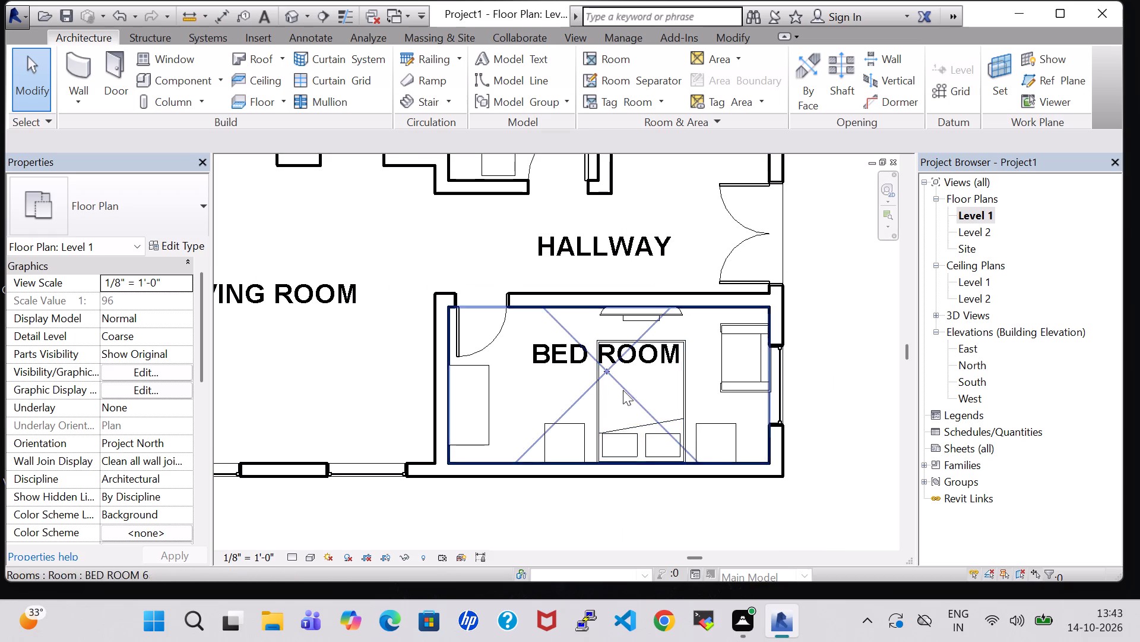
pyautogui.click(599, 419)
pyautogui.press('Left')
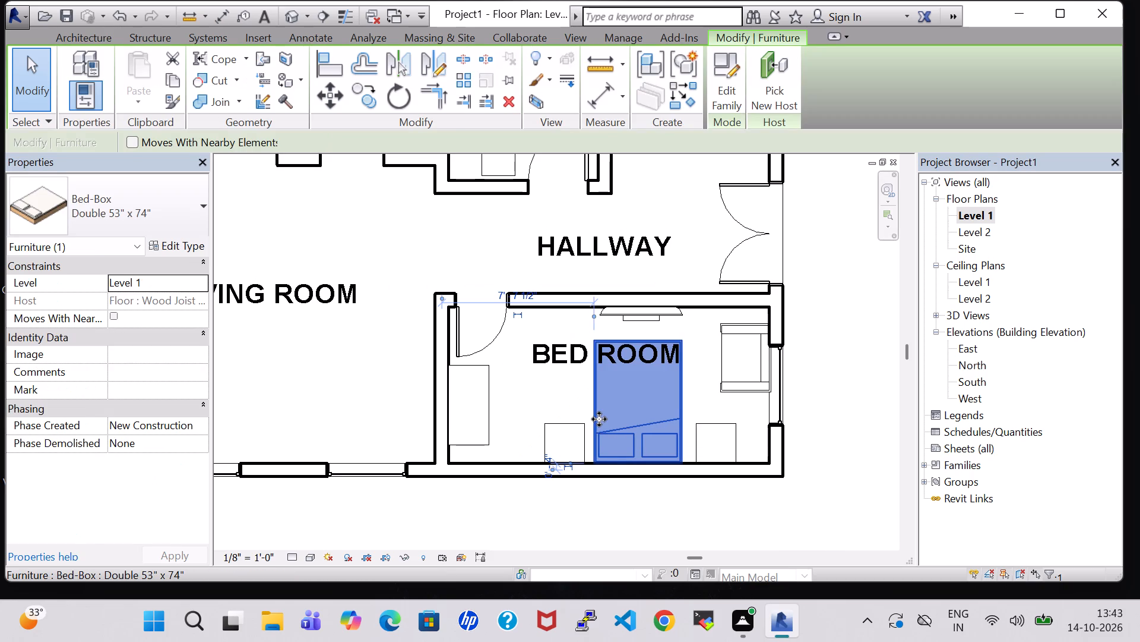
pyautogui.click(728, 427)
pyautogui.press('Left')
pyautogui.press('Left')
pyautogui.press('Left')
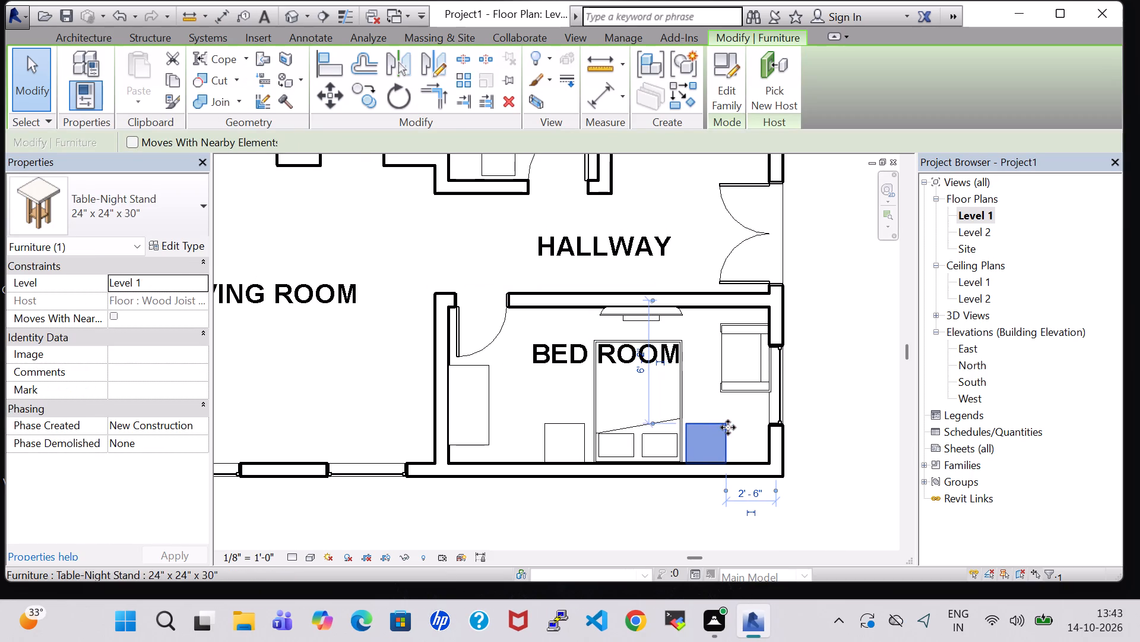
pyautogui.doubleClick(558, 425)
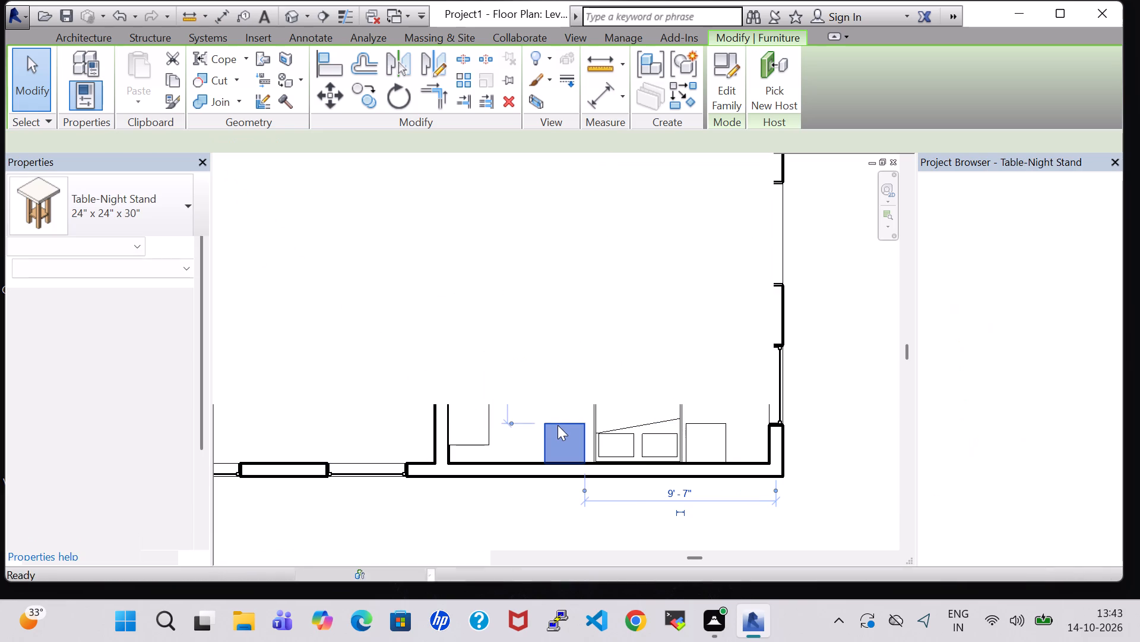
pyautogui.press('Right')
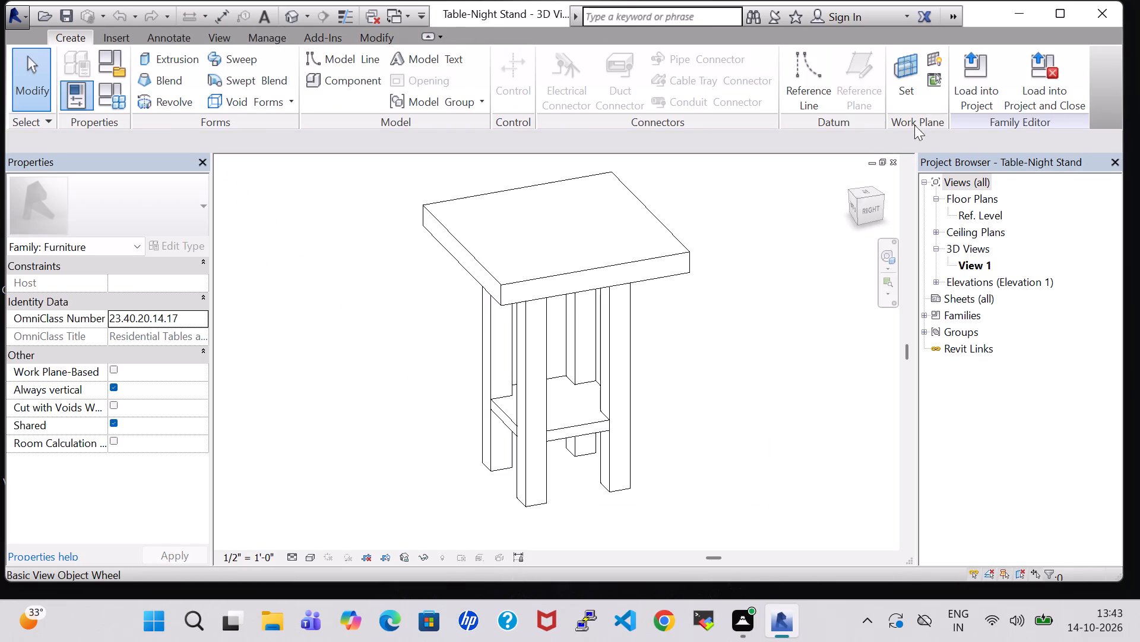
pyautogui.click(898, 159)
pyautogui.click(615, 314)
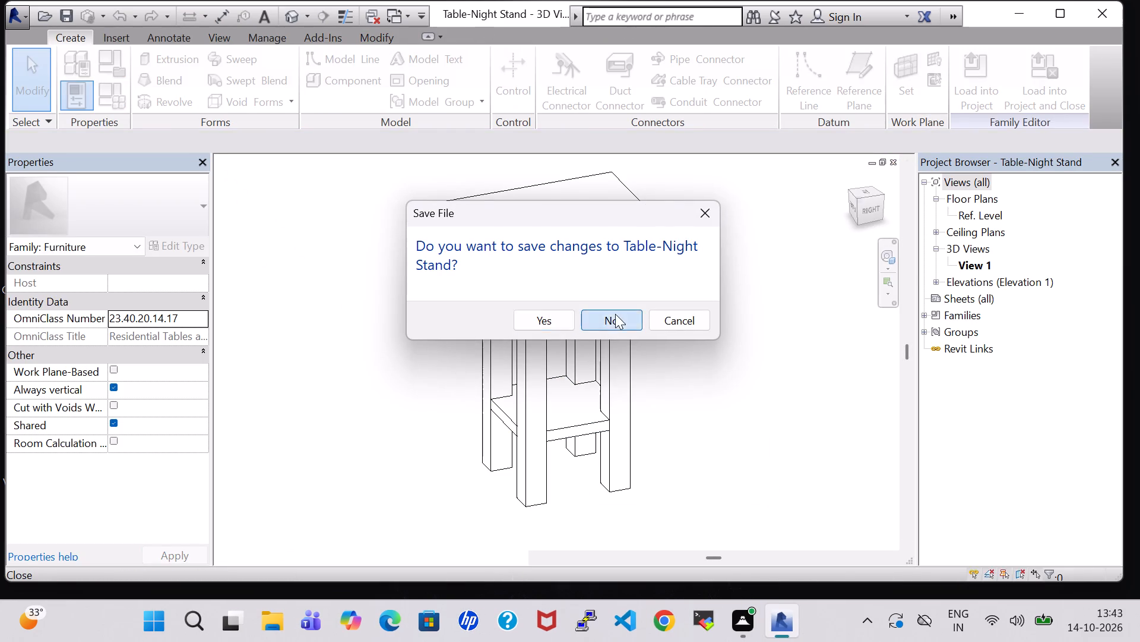
# Nudge the west night stand slightly east towards the bed.
pyautogui.click(579, 438)
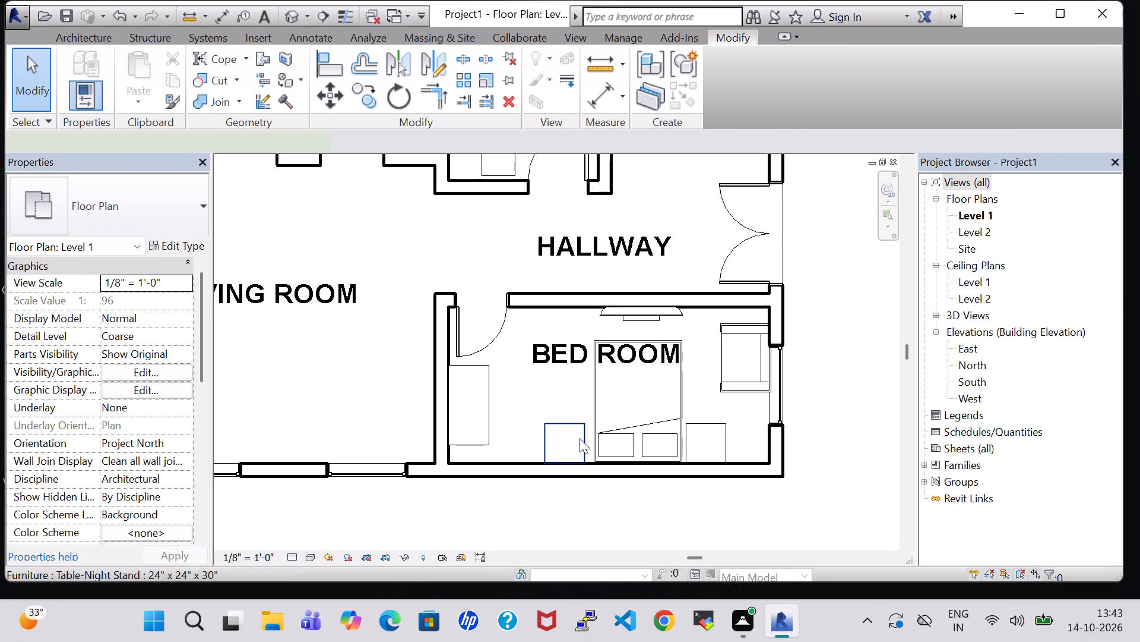
pyautogui.press('Right')
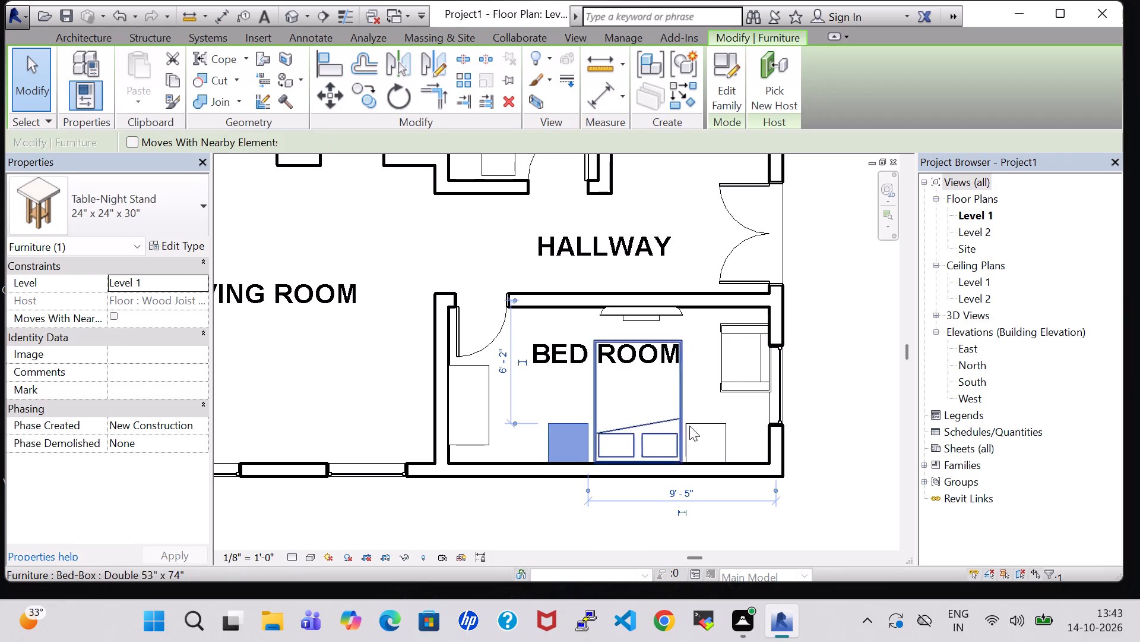
pyautogui.click(842, 395)
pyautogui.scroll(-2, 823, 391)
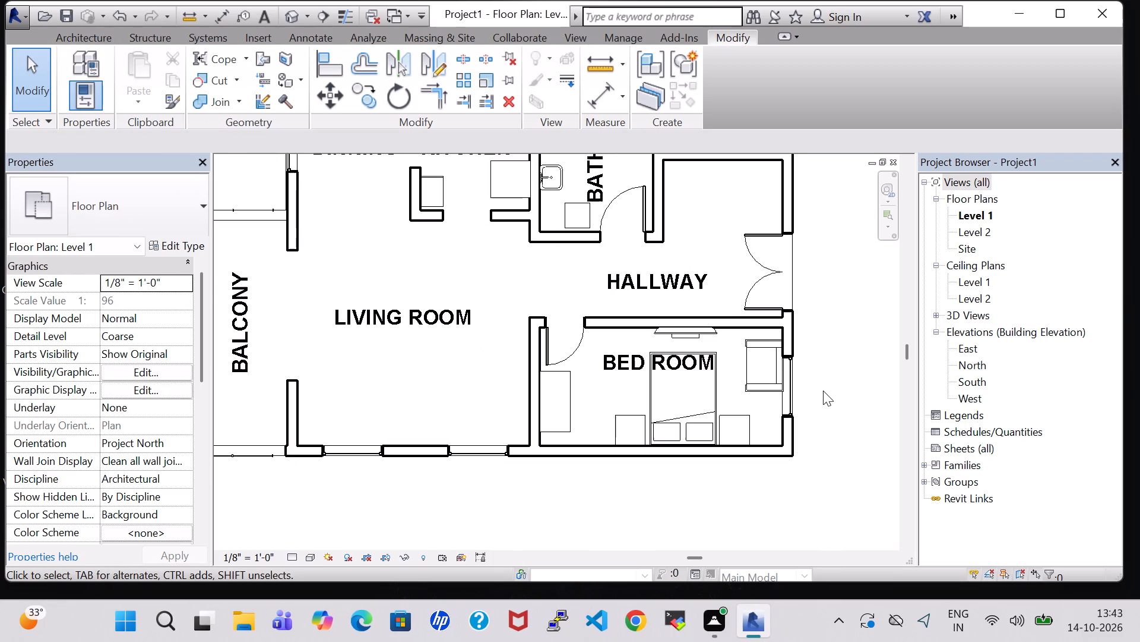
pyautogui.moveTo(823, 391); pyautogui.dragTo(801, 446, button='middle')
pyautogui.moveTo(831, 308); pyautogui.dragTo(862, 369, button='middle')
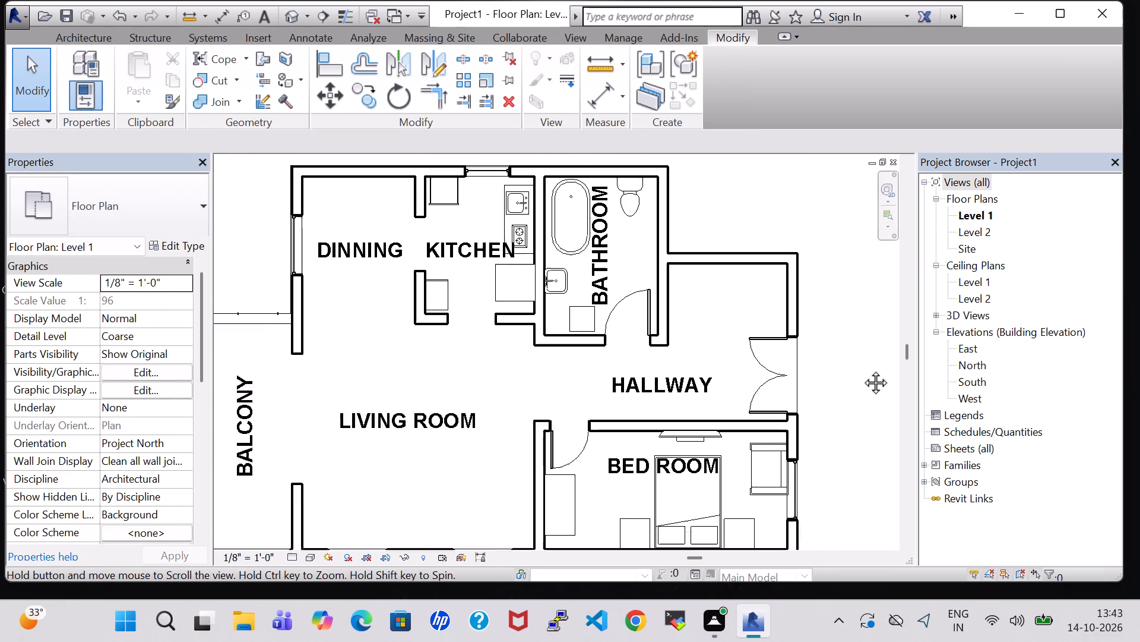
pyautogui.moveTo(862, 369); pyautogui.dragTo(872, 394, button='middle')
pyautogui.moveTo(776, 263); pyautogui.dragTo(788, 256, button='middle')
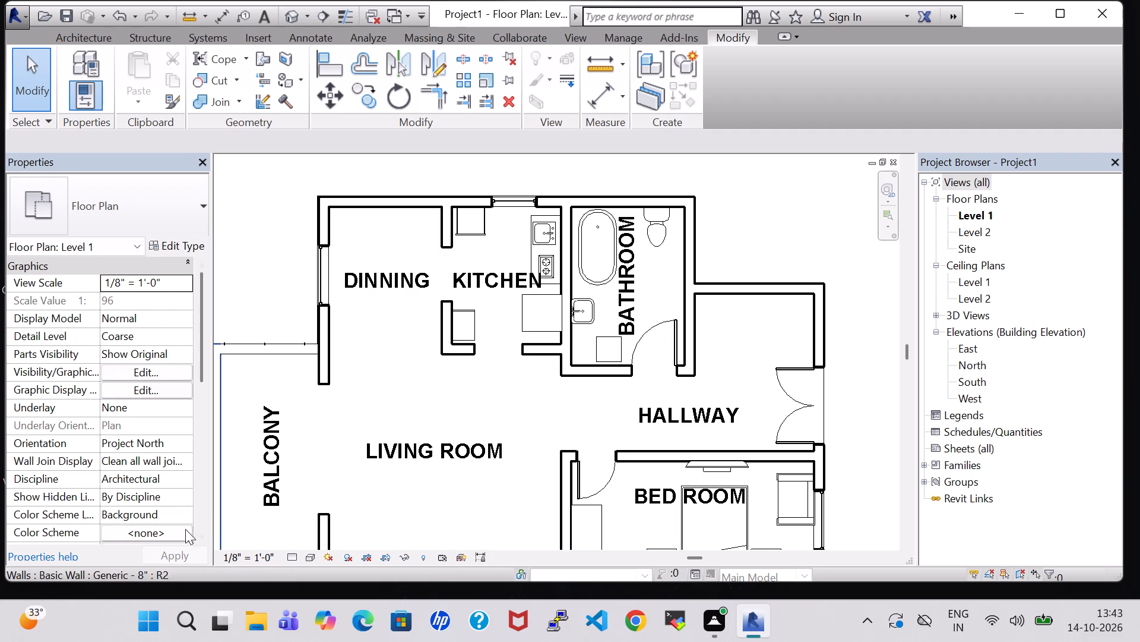
# Load the Table-Round family from the Furniture Tables library and place the 36" diameter table at the balcony's south end.
pyautogui.scroll(-1, 386, 512)
pyautogui.moveTo(386, 512); pyautogui.dragTo(479, 417, button='middle')
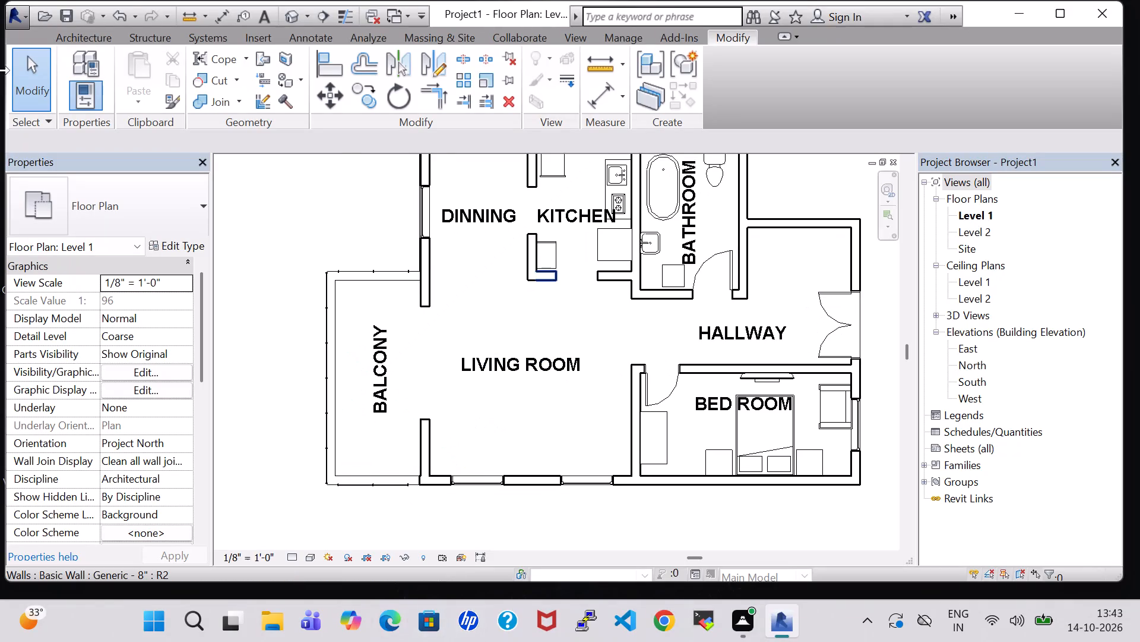
pyautogui.click(85, 40)
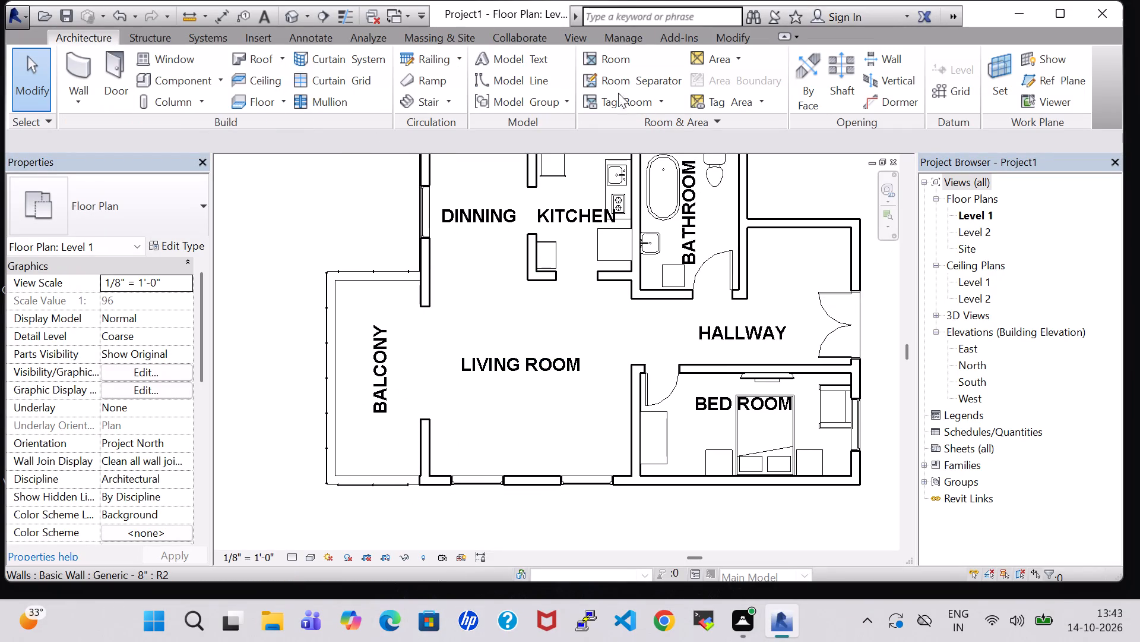
pyautogui.click(175, 75)
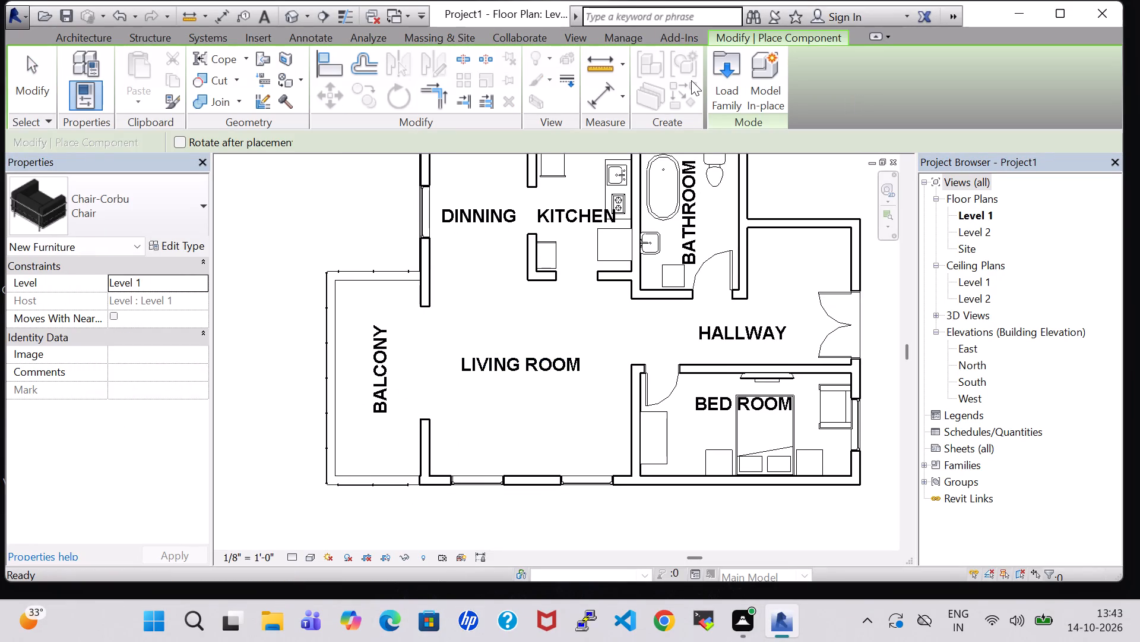
pyautogui.click(736, 91)
pyautogui.scroll(-1, 620, 277)
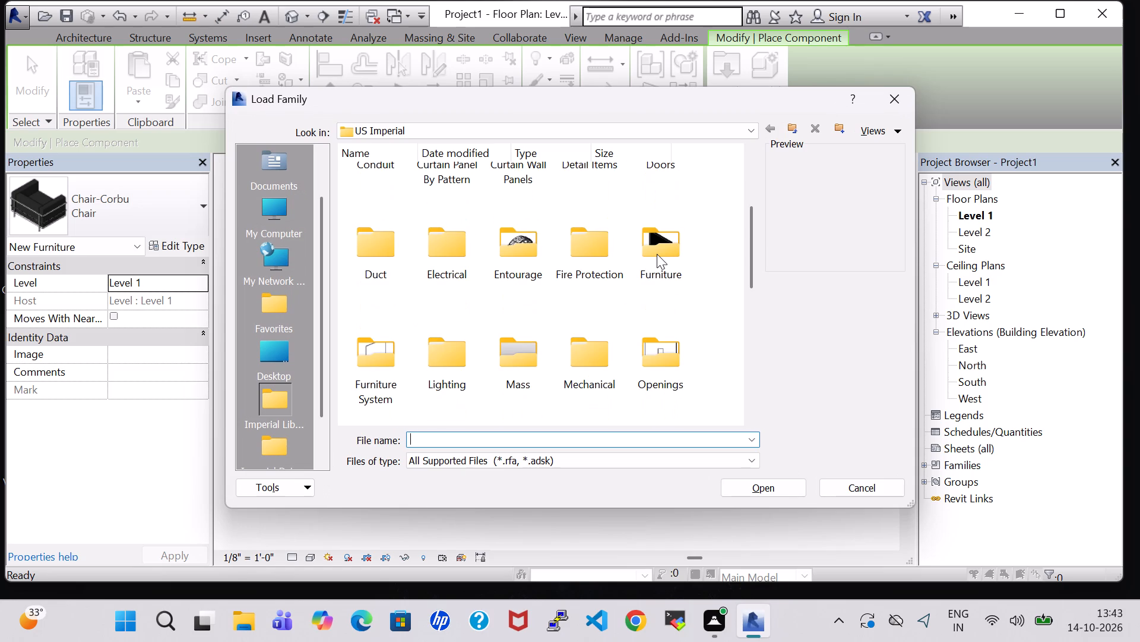
pyautogui.doubleClick(657, 254)
pyautogui.doubleClick(598, 197)
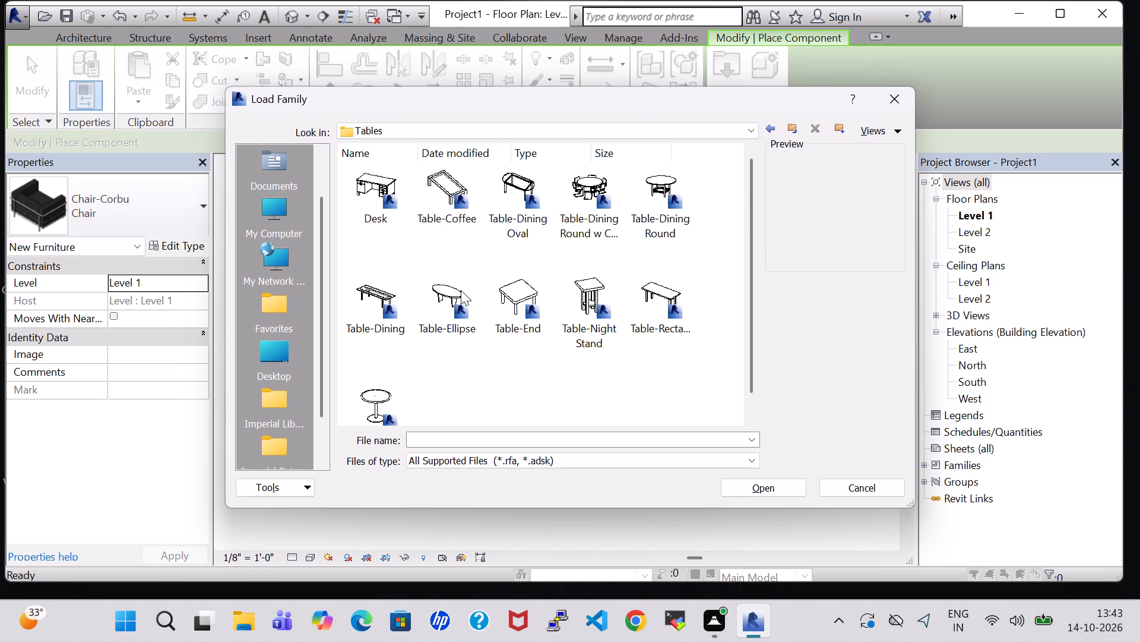
pyautogui.click(362, 427)
pyautogui.click(370, 407)
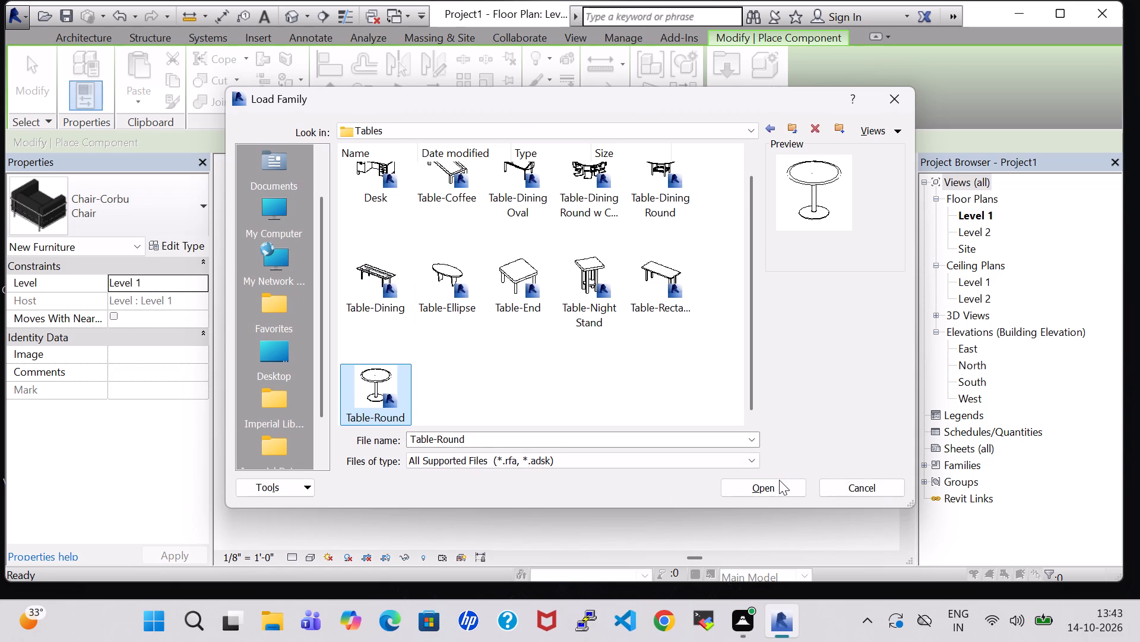
pyautogui.click(781, 483)
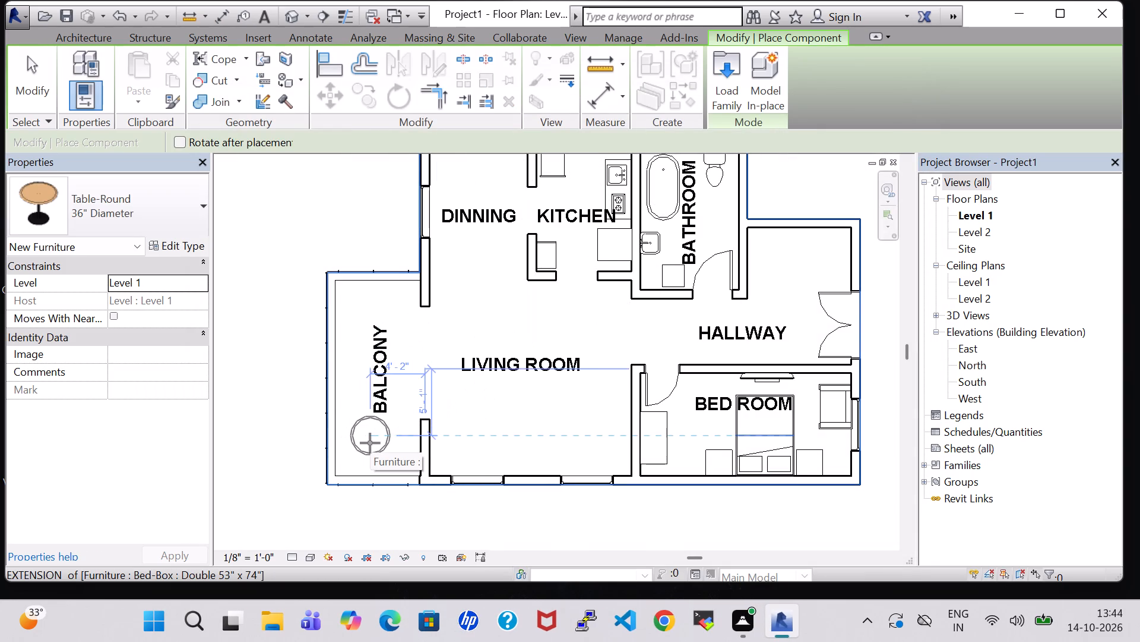
pyautogui.click(373, 443)
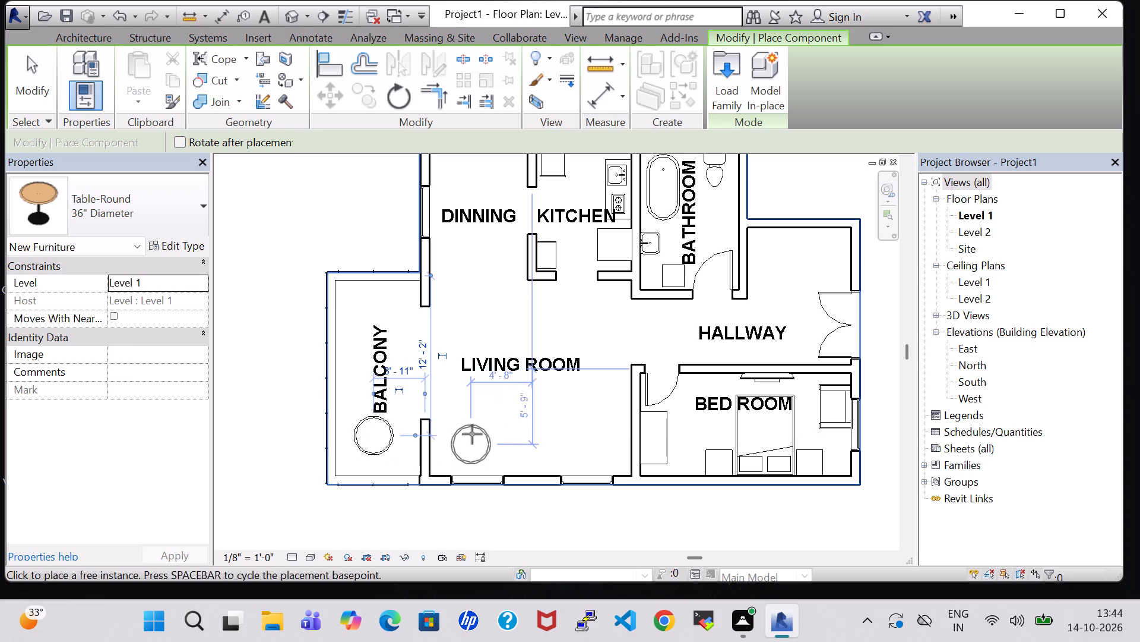
pyautogui.press('Escape')
pyautogui.press('Escape')
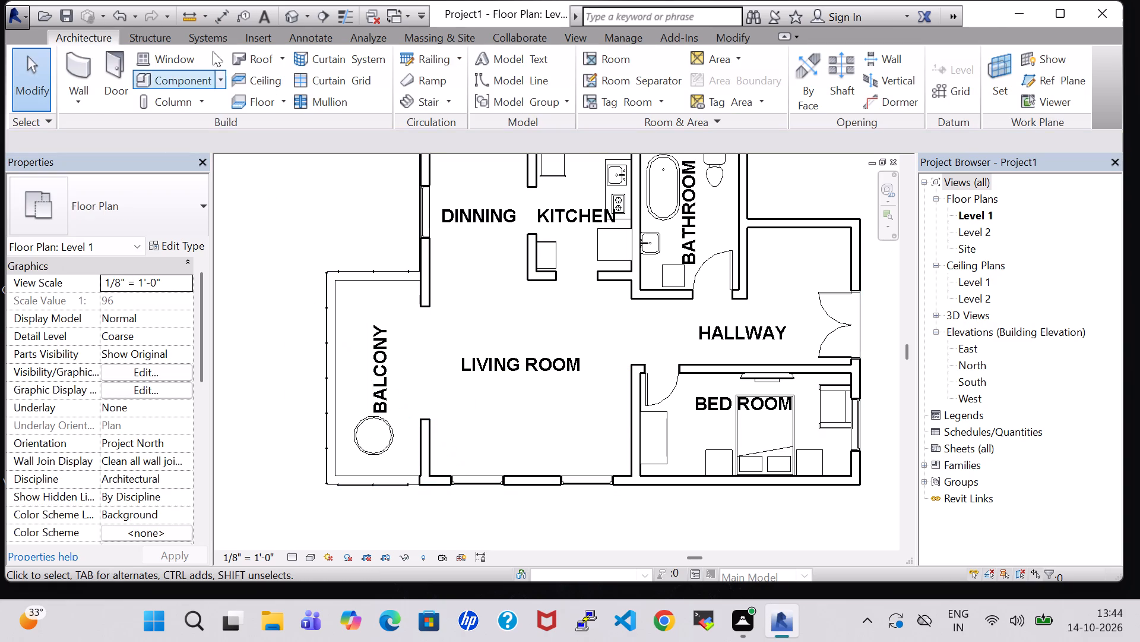
# Load the Chair-Task Arms family from the Furniture Seating library.
pyautogui.click(161, 75)
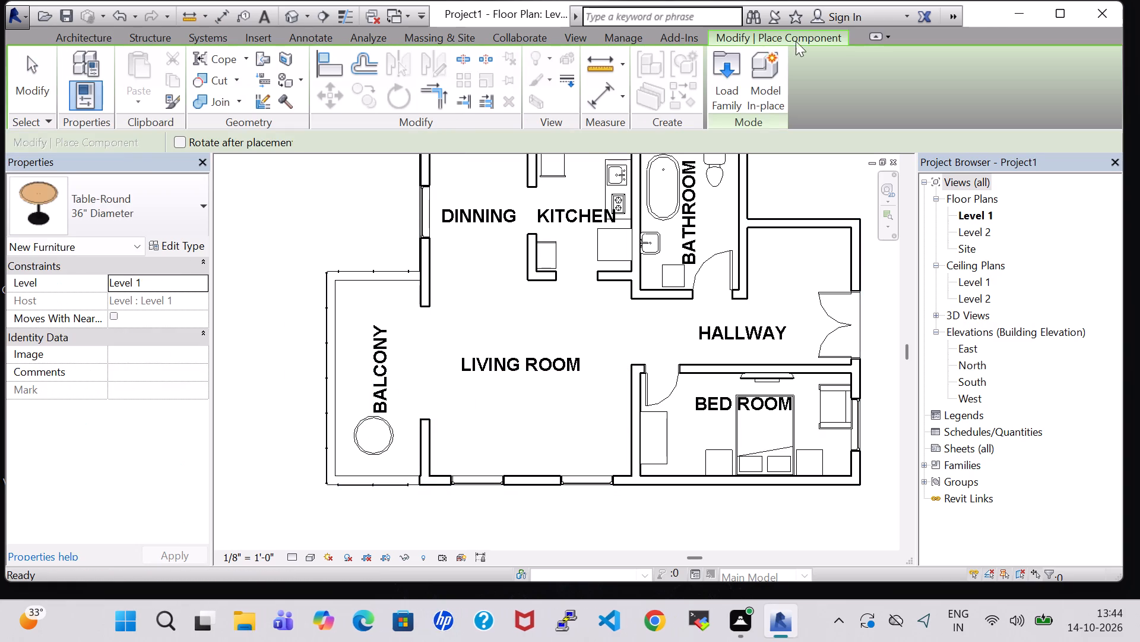
pyautogui.click(727, 91)
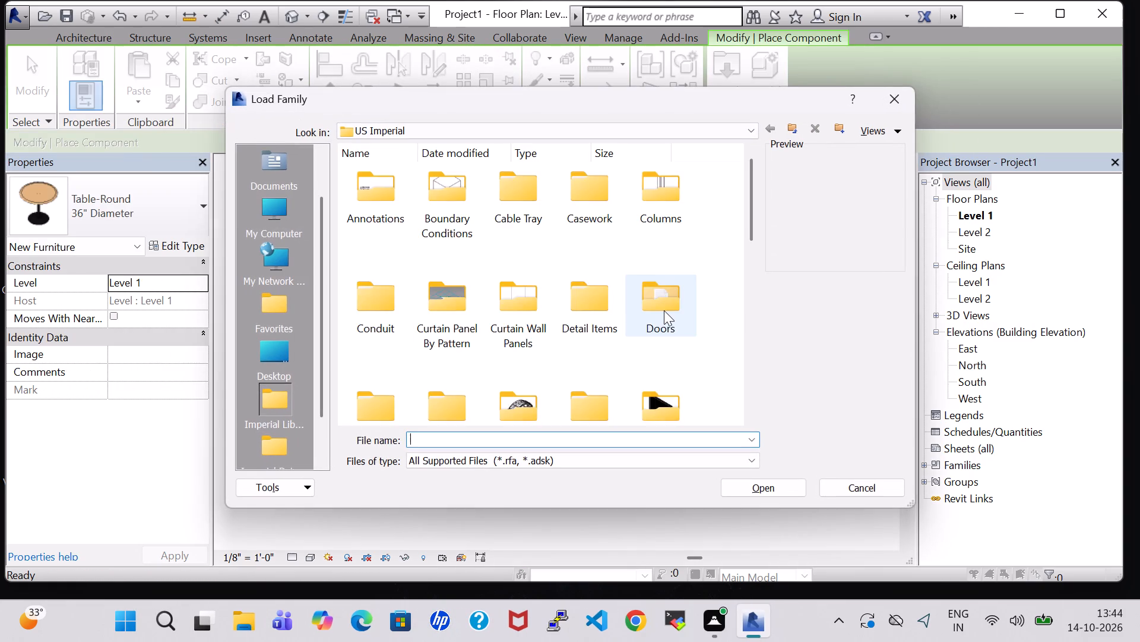
pyautogui.scroll(-1, 663, 313)
pyautogui.doubleClick(650, 270)
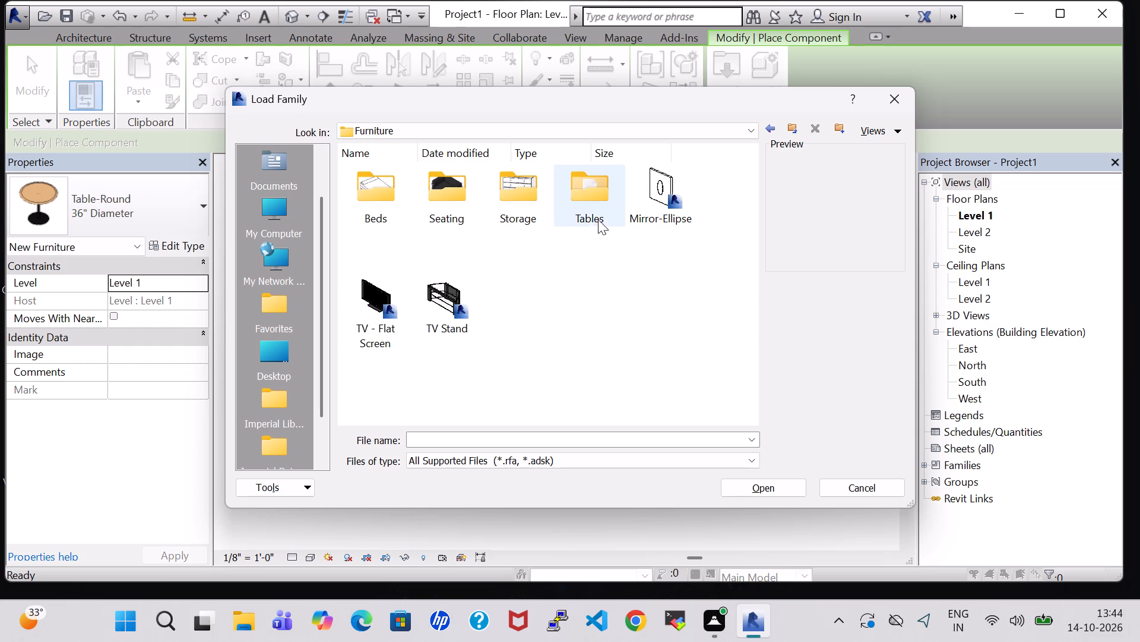
pyautogui.click(582, 206)
pyautogui.doubleClick(467, 198)
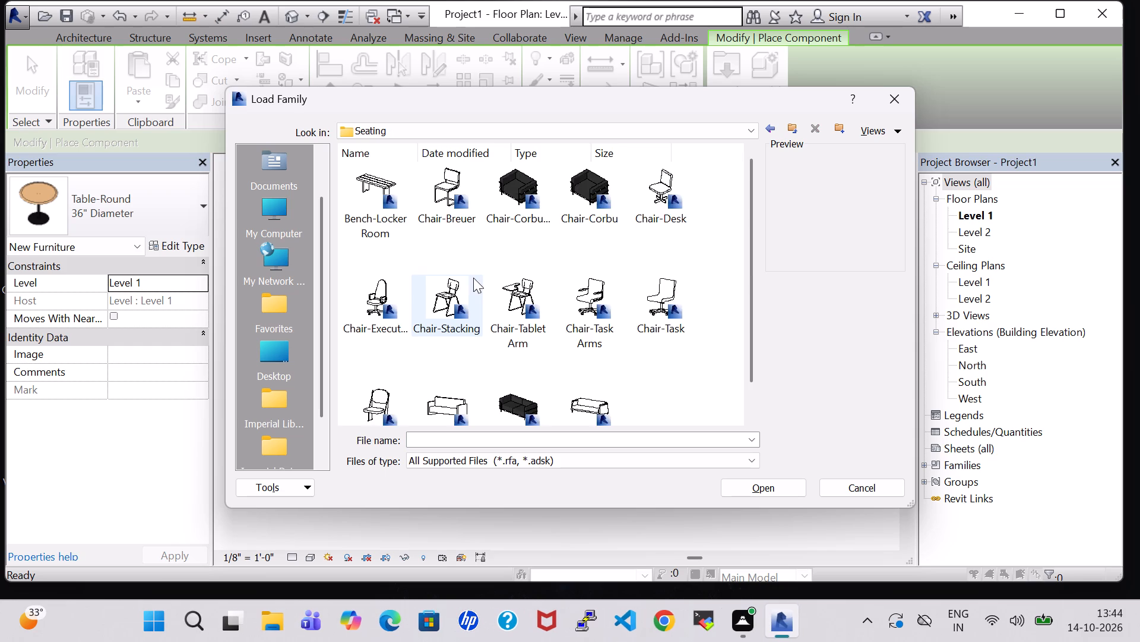
pyautogui.scroll(-1, 473, 278)
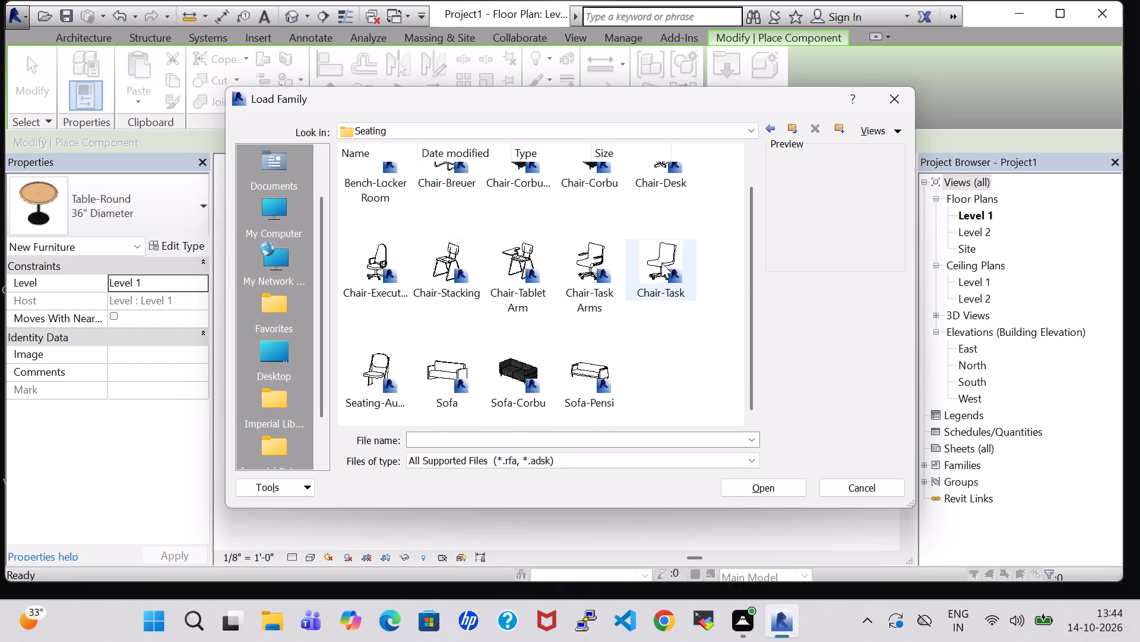
pyautogui.click(596, 270)
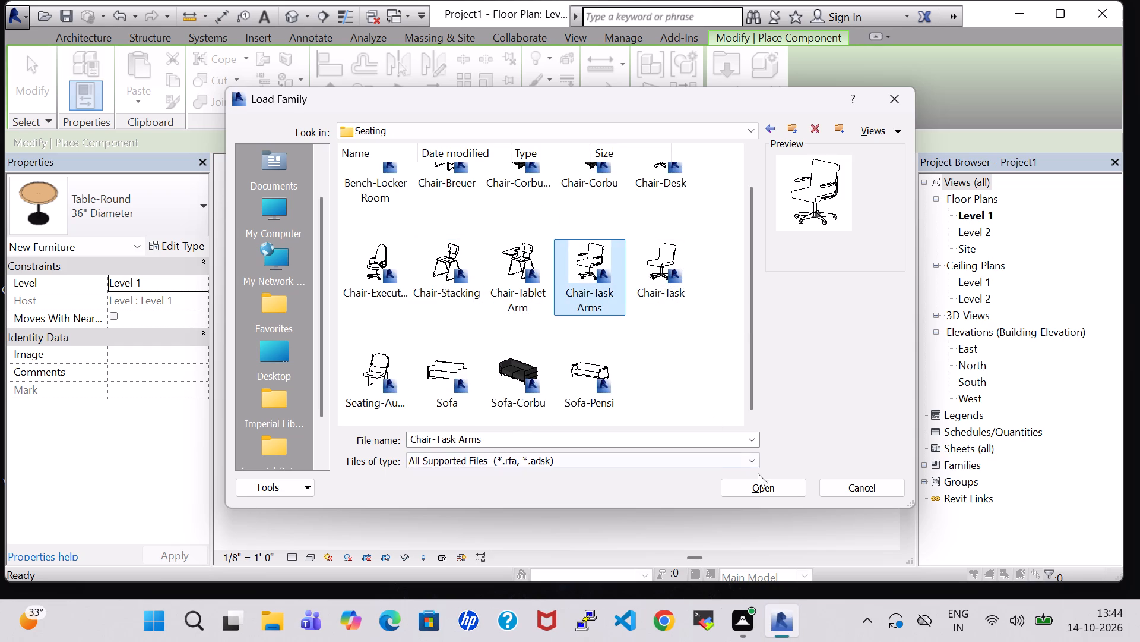
pyautogui.click(759, 483)
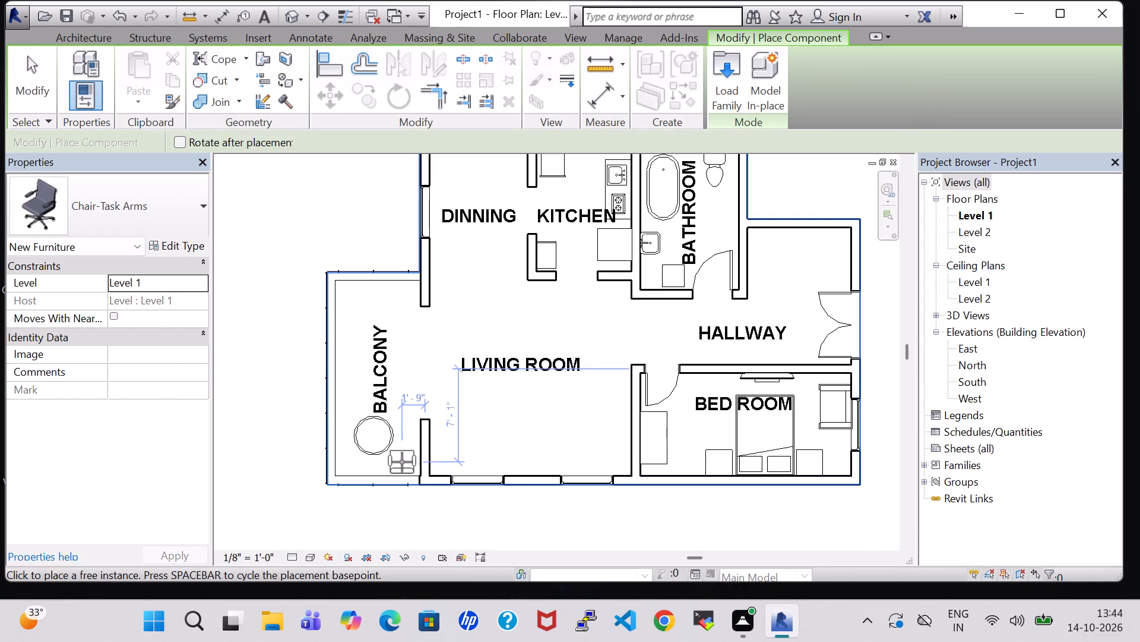
# Place two Chair-Task Arms chairs at the balcony's round table, one on its east side and one on its south side.
pyautogui.press('space')
pyautogui.press('space')
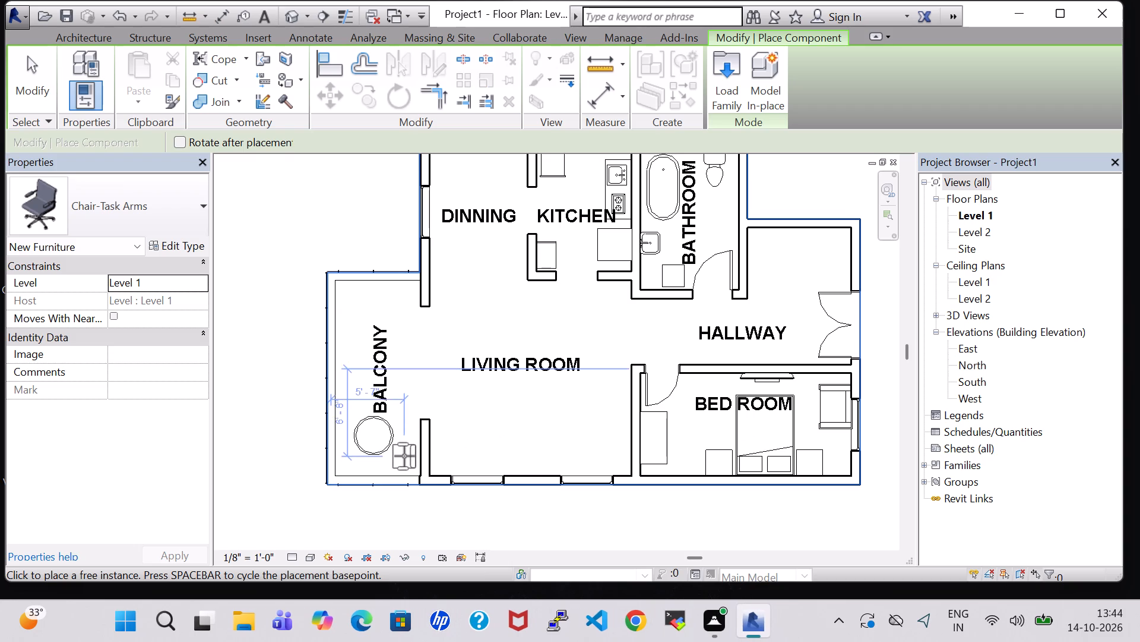
pyautogui.press('space')
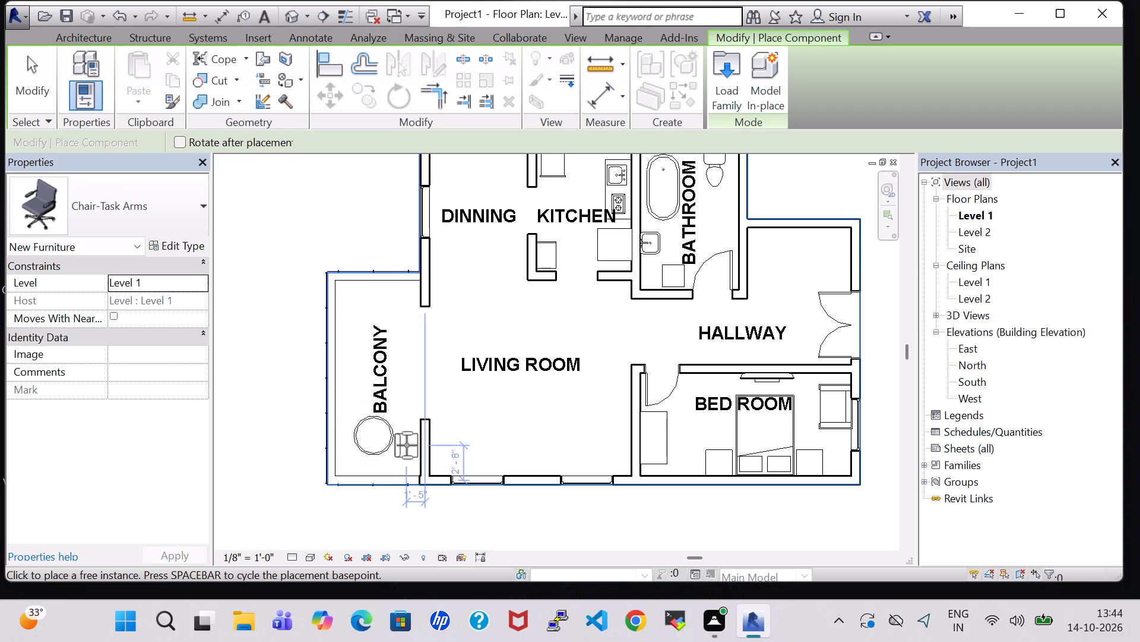
pyautogui.press('space')
pyautogui.press('space')
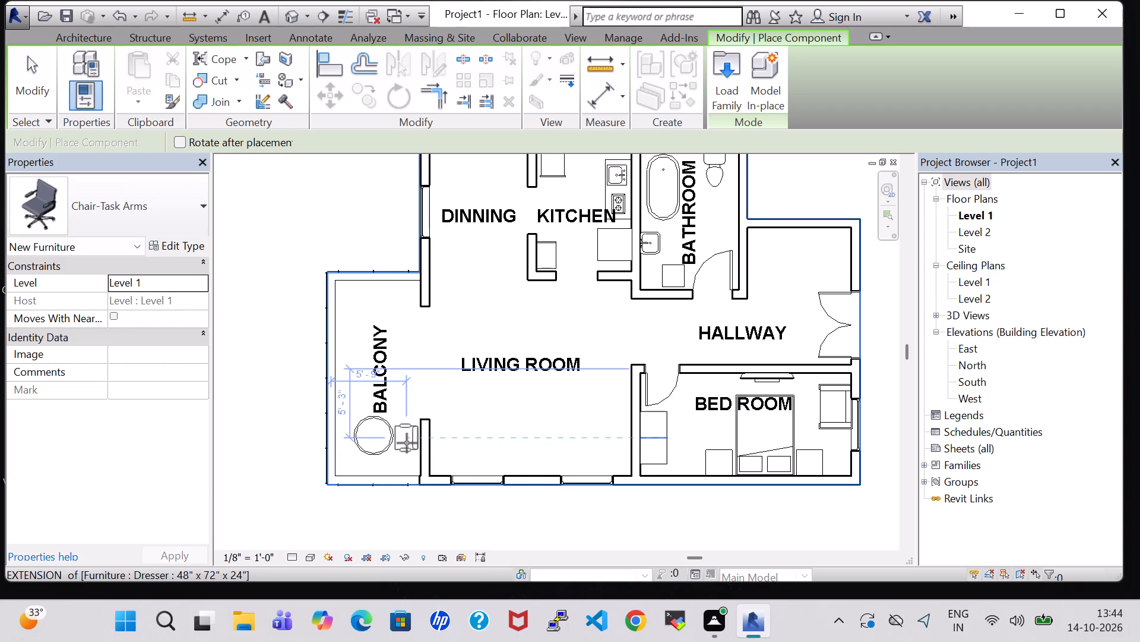
pyautogui.click(407, 443)
pyautogui.press('space')
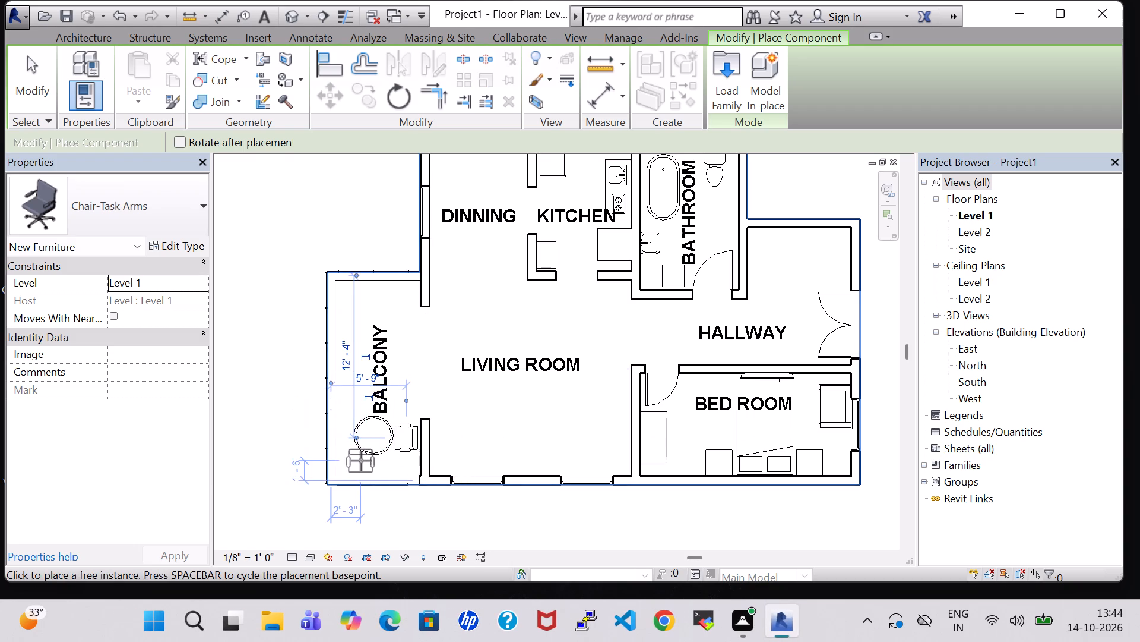
pyautogui.click(363, 464)
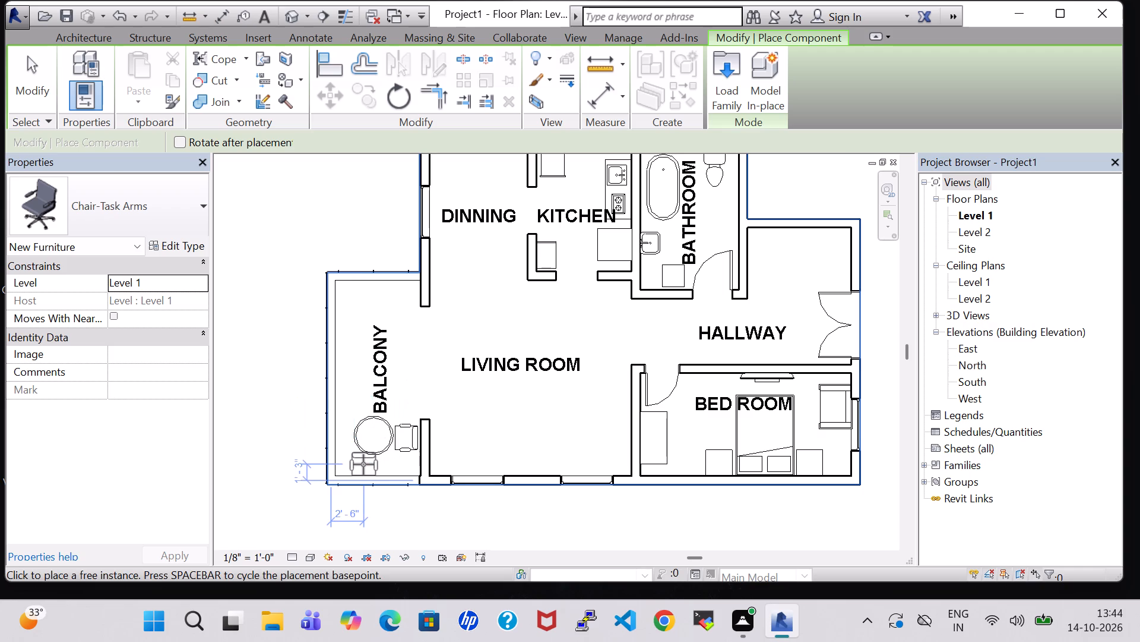
pyautogui.press('Escape')
pyautogui.press('Escape')
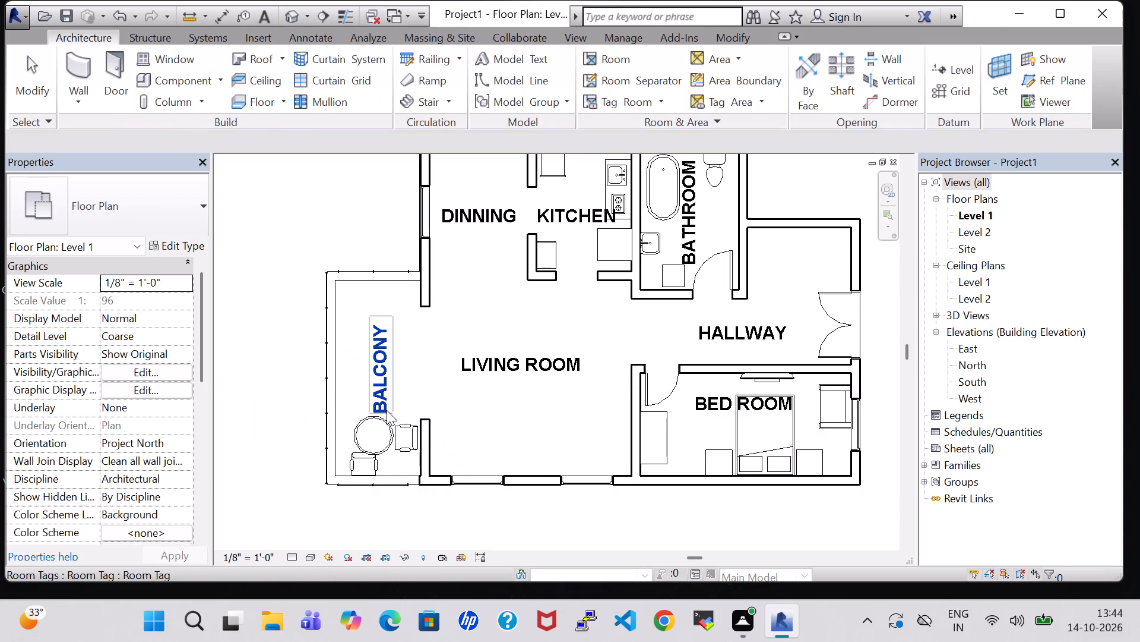
# Nudge the balcony's round table slightly north and west, to about 4'-5" from the wall shared with the living room.
pyautogui.click(371, 421)
pyautogui.press('Up')
pyautogui.press('Up')
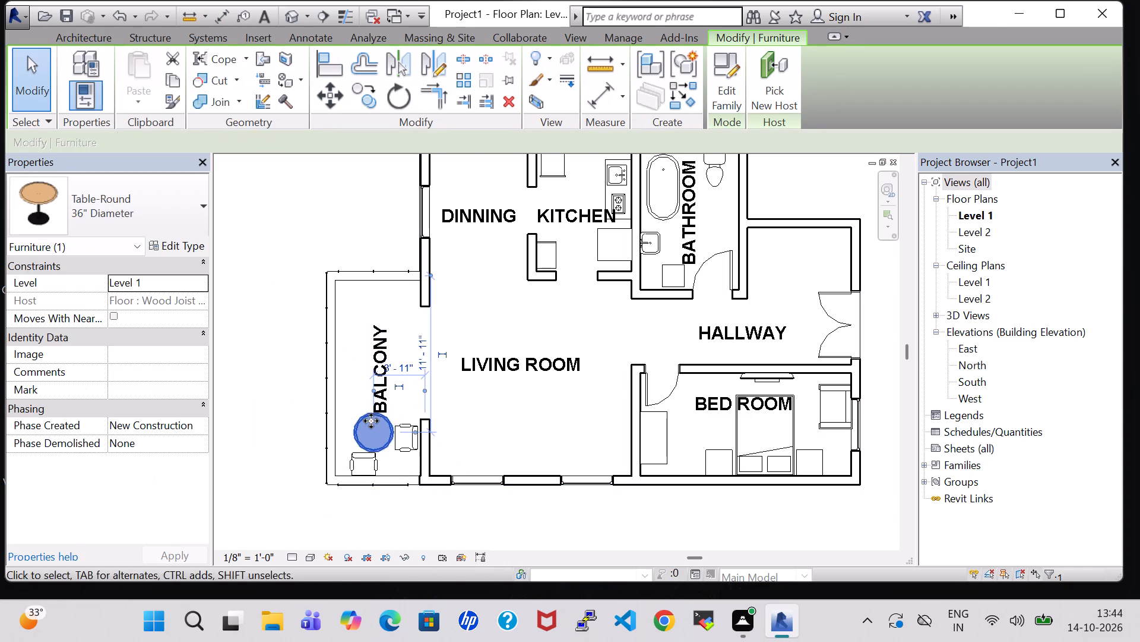
pyautogui.press('Left')
pyautogui.press('Left')
pyautogui.press('Left')
pyautogui.press('Left')
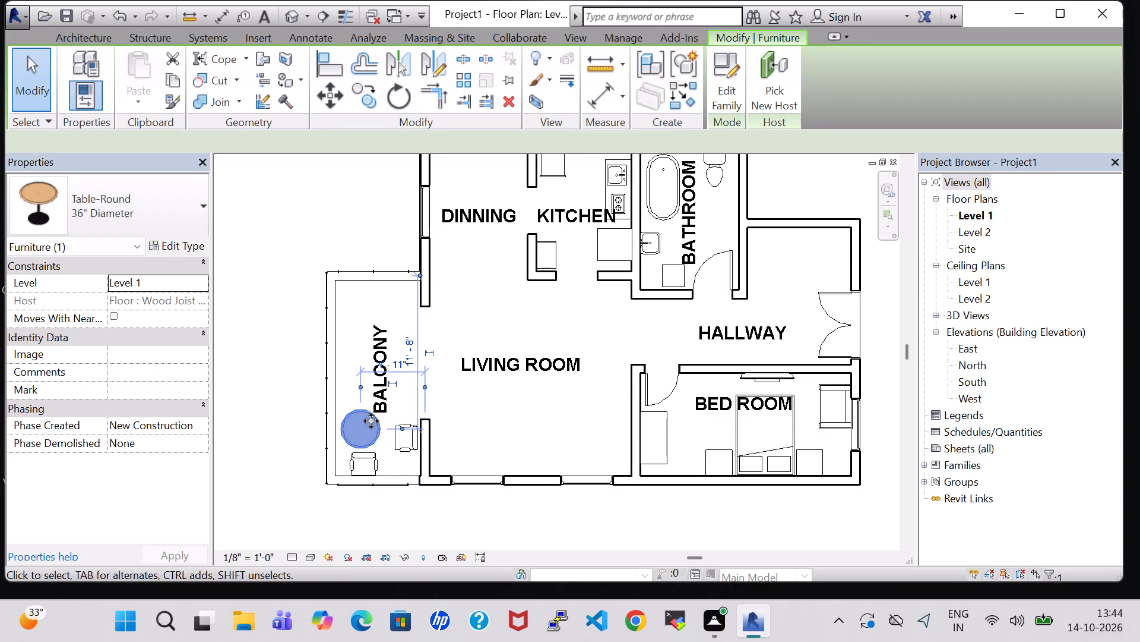
pyautogui.press('Right')
pyautogui.press('Right')
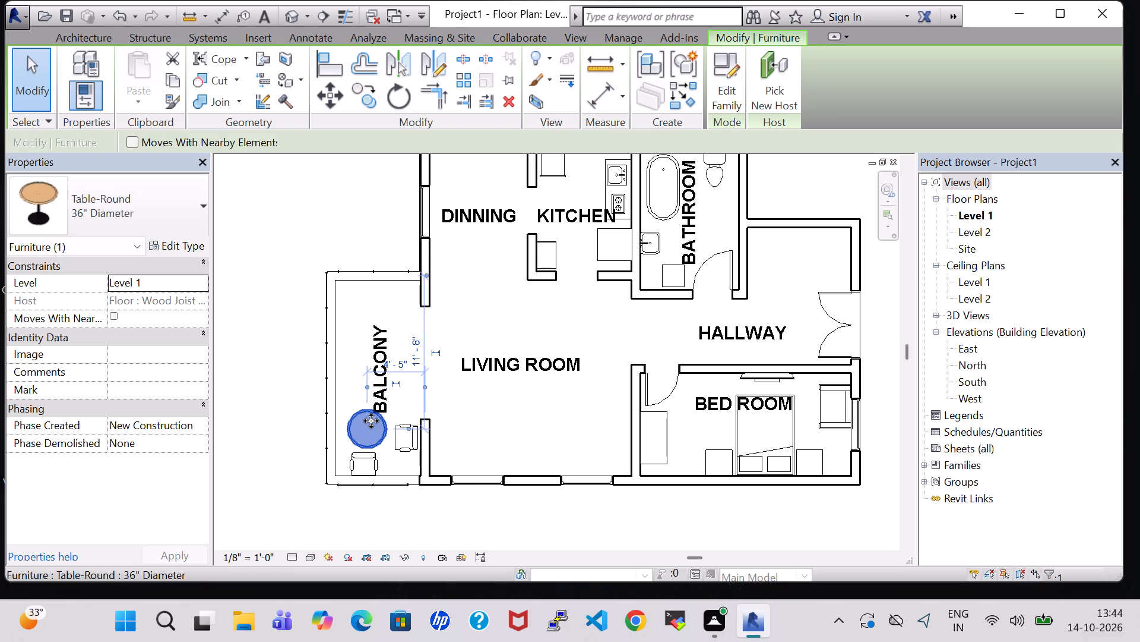
pyautogui.press('Up')
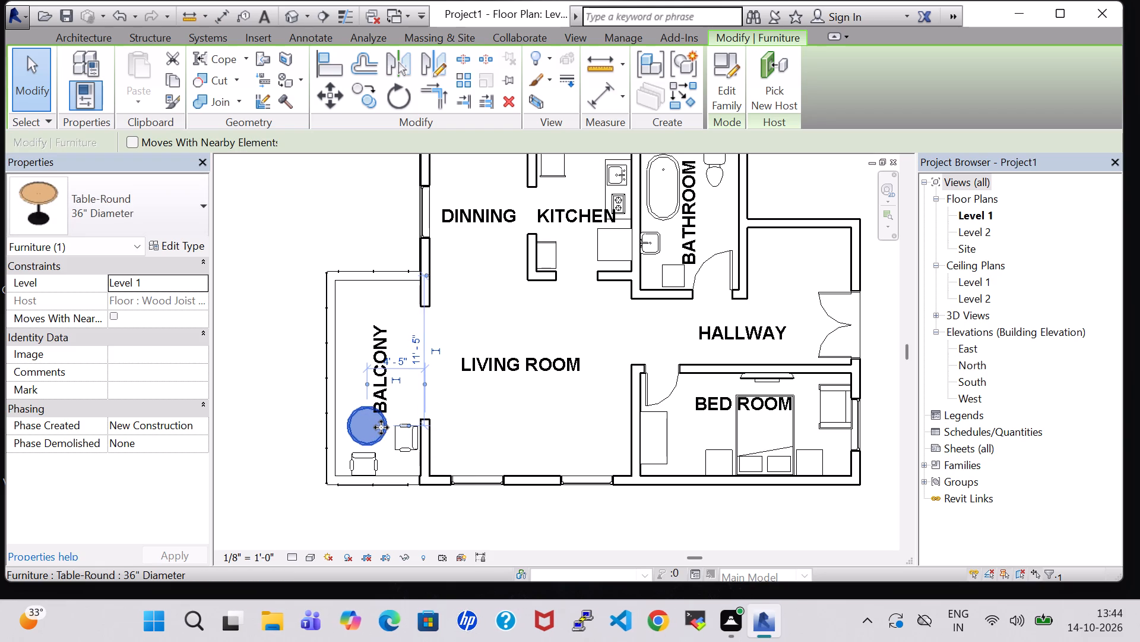
pyautogui.click(275, 448)
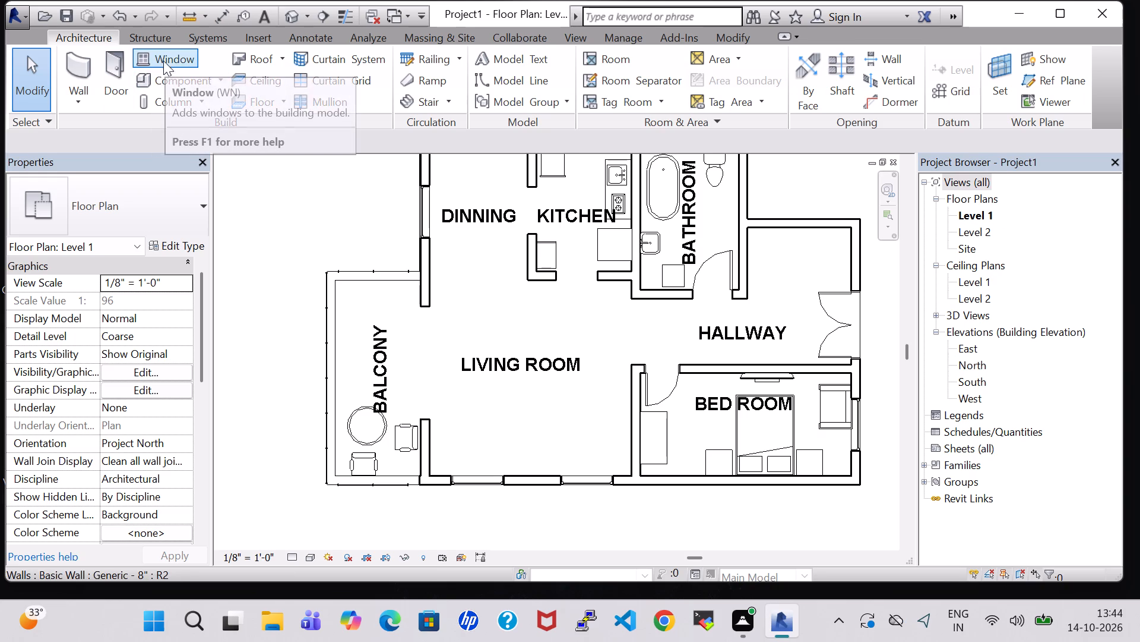
# In the 3D view, turn around the task chair south of the balcony's round table, and return to the Level 1 floor plan.
pyautogui.click(287, 18)
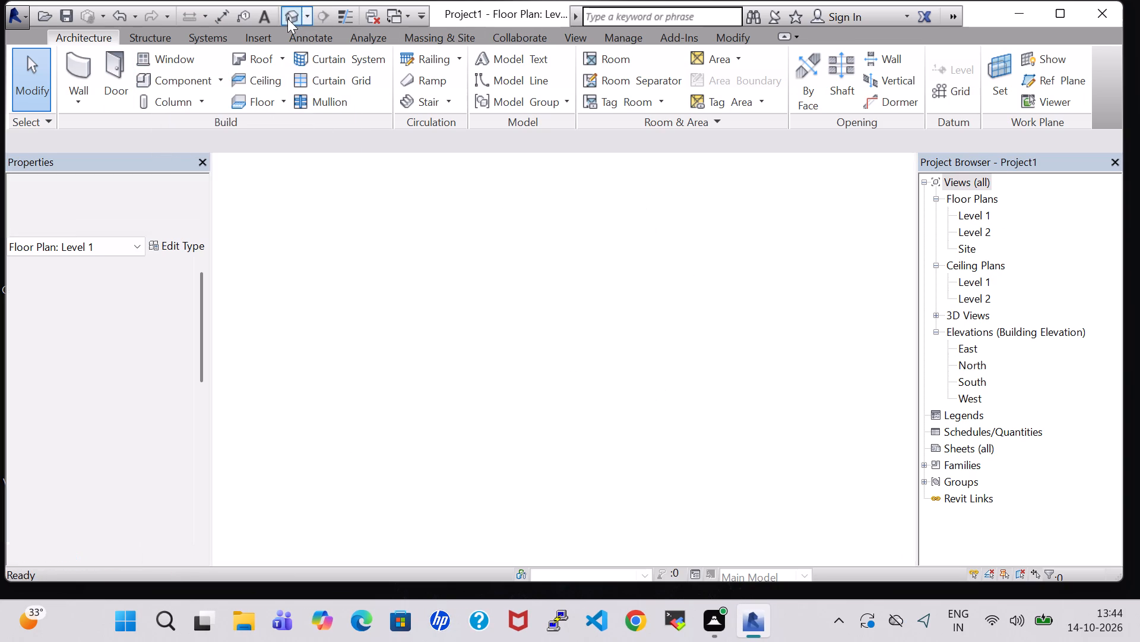
pyautogui.keyDown('shift'); pyautogui.moveTo(499, 438); pyautogui.dragTo(628, 429, button='middle'); pyautogui.keyUp('shift')
pyautogui.keyDown('shift'); pyautogui.scroll(-1, 504, 440); pyautogui.keyUp('shift')
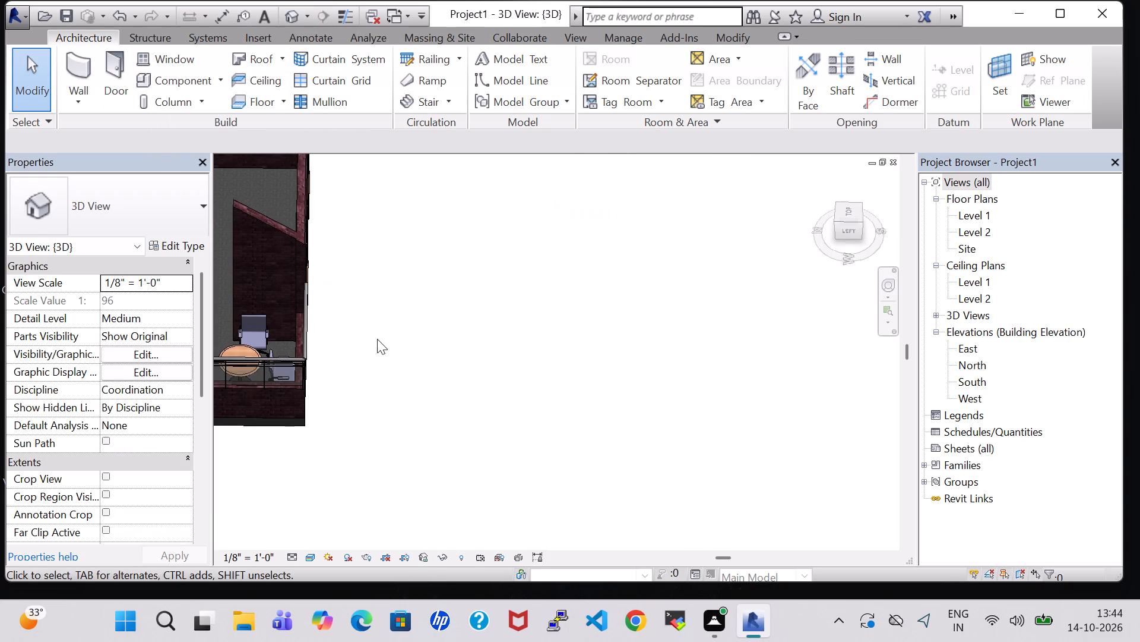
pyautogui.keyDown('shift'); pyautogui.moveTo(398, 338); pyautogui.dragTo(416, 409, button='middle'); pyautogui.keyUp('shift')
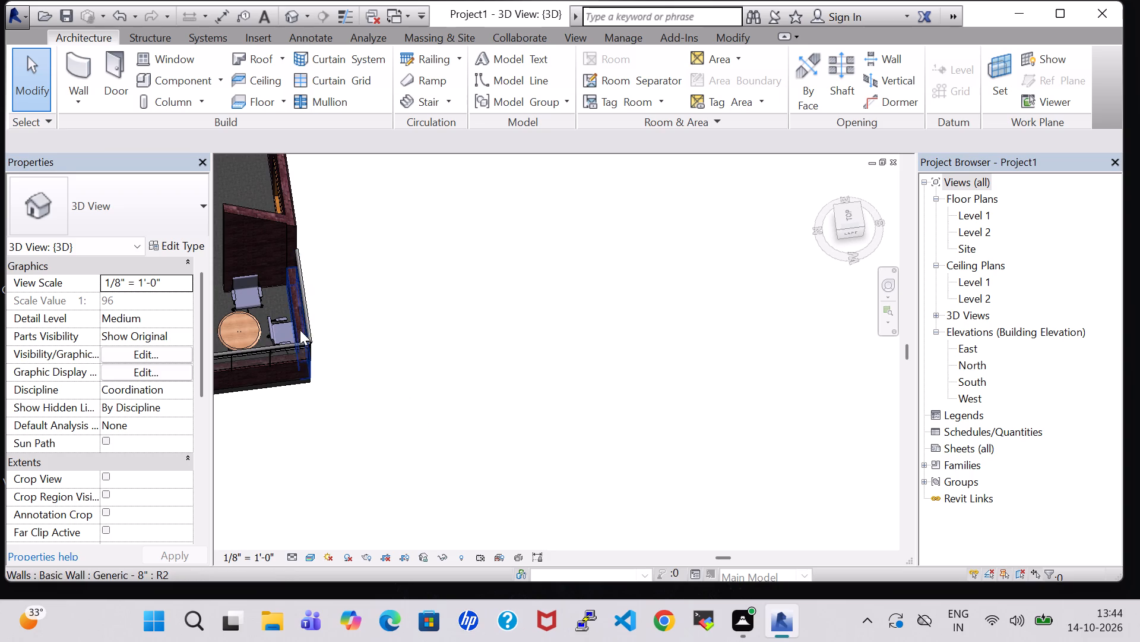
pyautogui.click(289, 326)
pyautogui.press('space')
pyautogui.press('space')
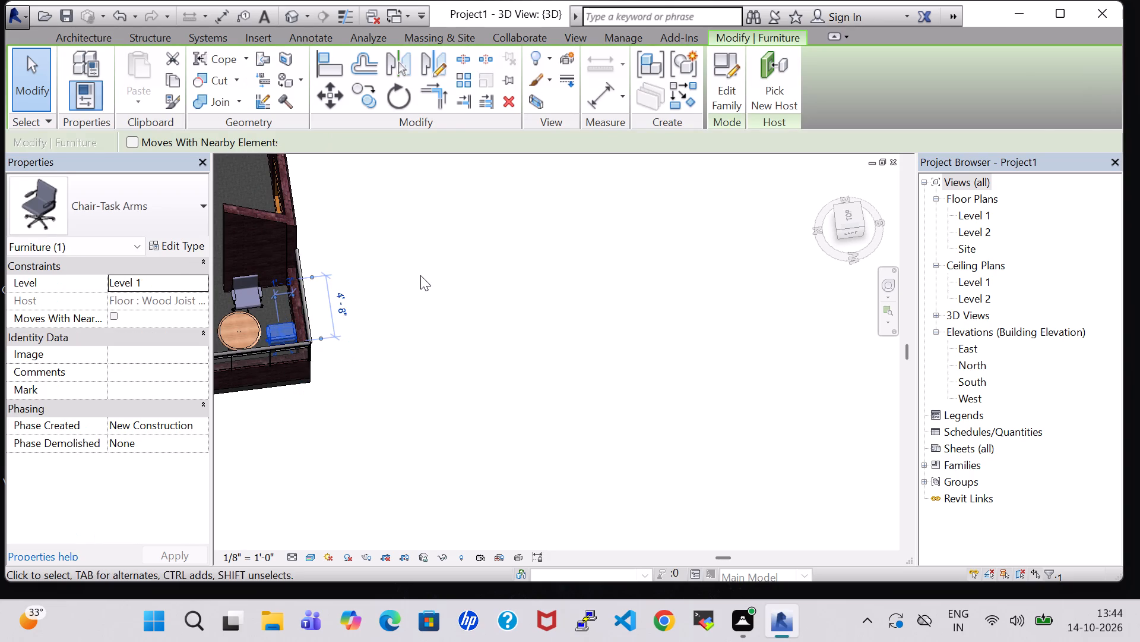
pyautogui.click(422, 274)
pyautogui.keyDown('shift'); pyautogui.moveTo(388, 272); pyautogui.dragTo(403, 308, button='middle'); pyautogui.keyUp('shift')
pyautogui.moveTo(402, 308); pyautogui.dragTo(563, 316, button='middle')
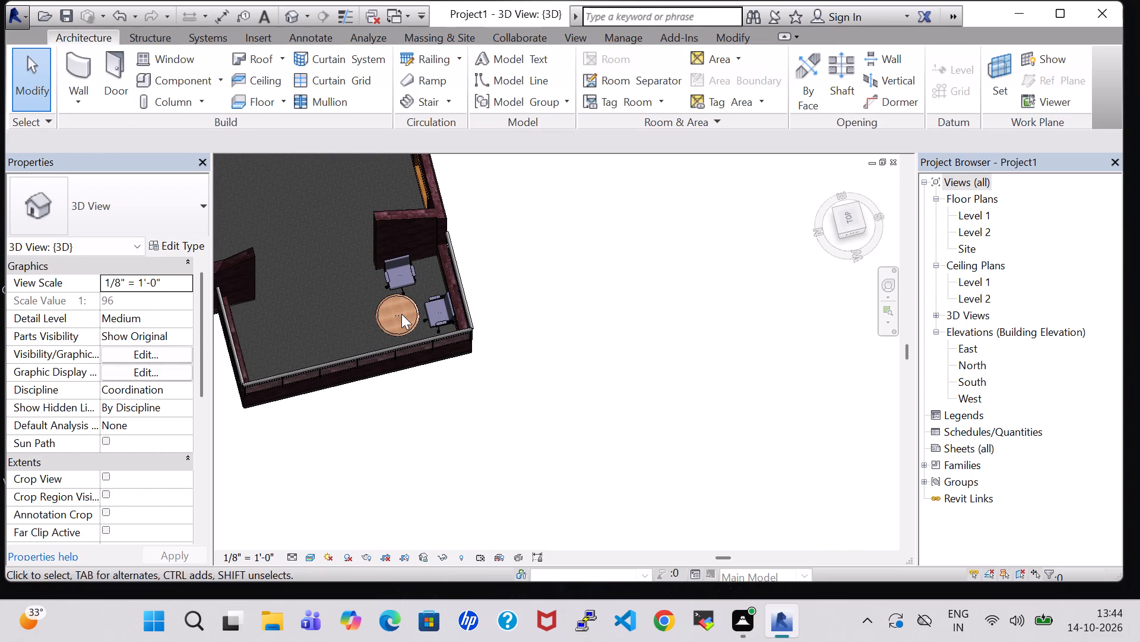
pyautogui.keyDown('shift'); pyautogui.moveTo(544, 276); pyautogui.dragTo(575, 289, button='middle'); pyautogui.keyUp('shift')
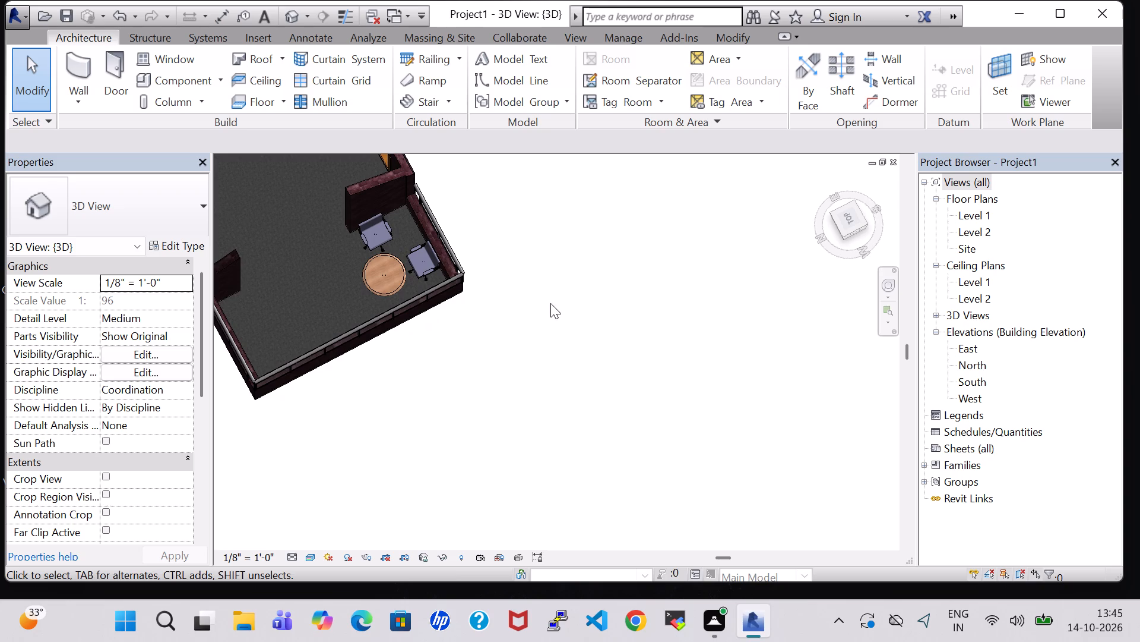
pyautogui.moveTo(553, 304); pyautogui.dragTo(613, 321, button='middle')
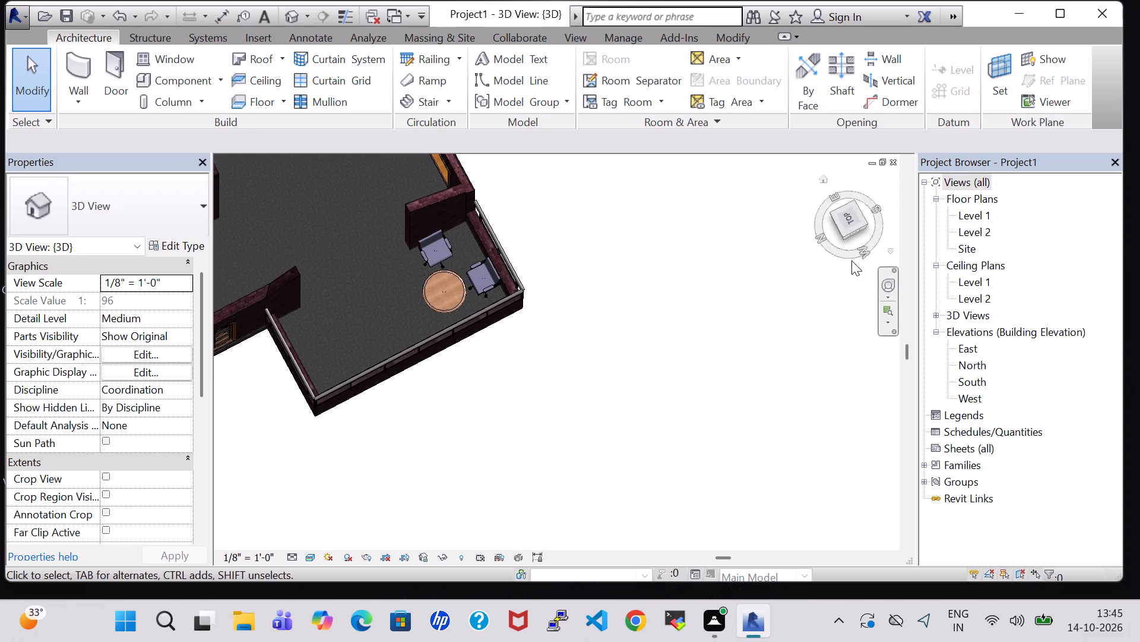
pyautogui.doubleClick(983, 218)
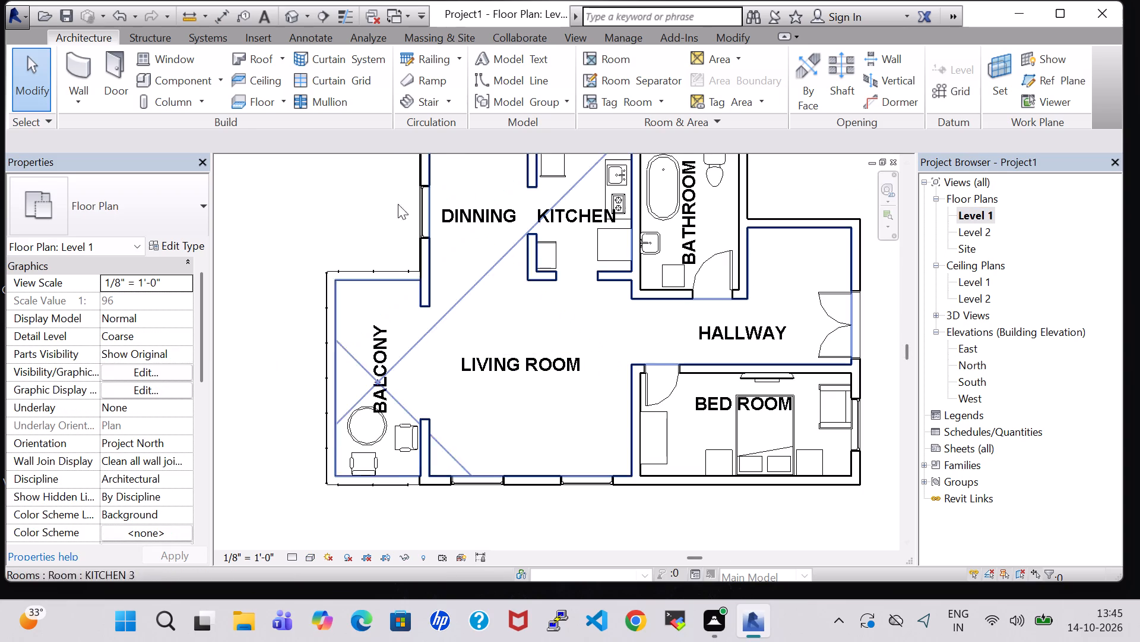
# Draw a short Generic - 8" wall extending the southern wall stub between the balcony and living room a little farther north.
pyautogui.click(63, 61)
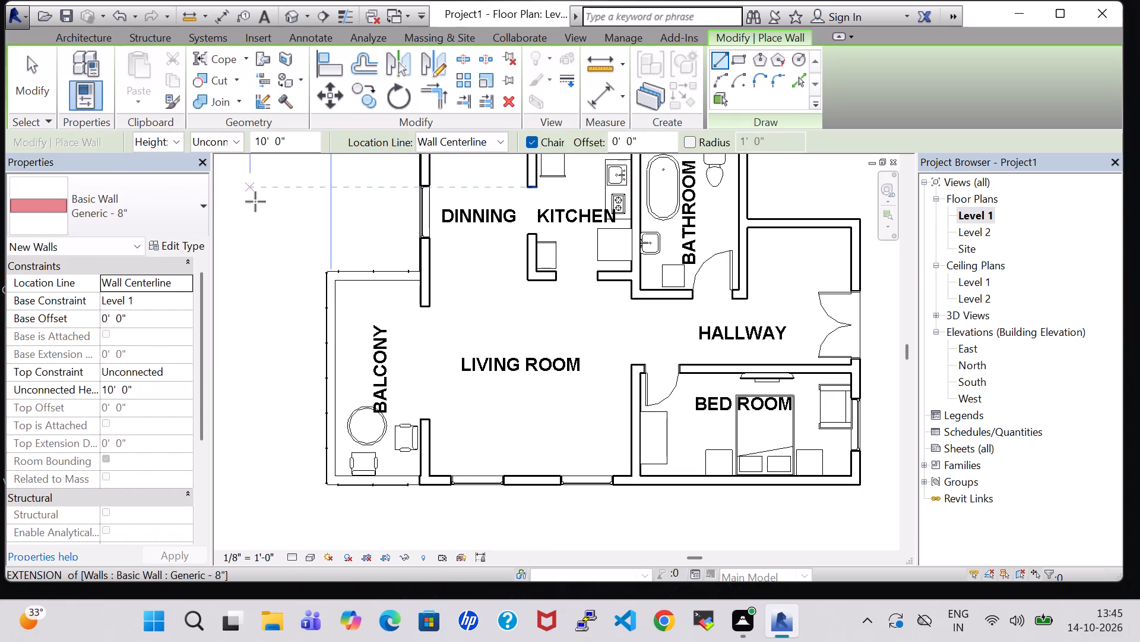
pyautogui.click(423, 421)
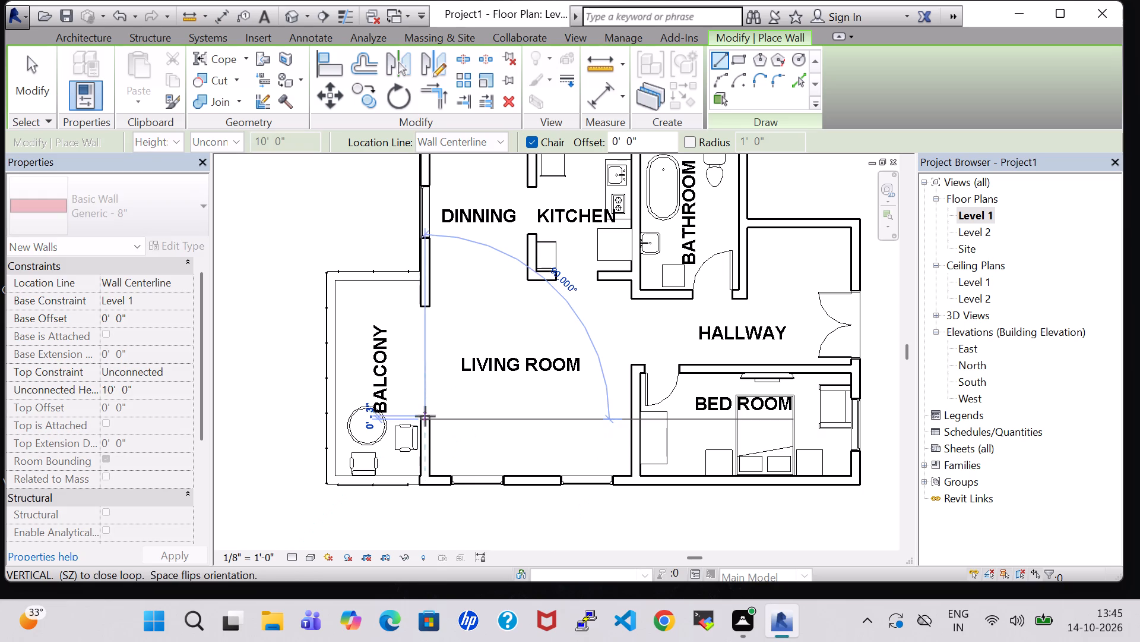
pyautogui.click(425, 405)
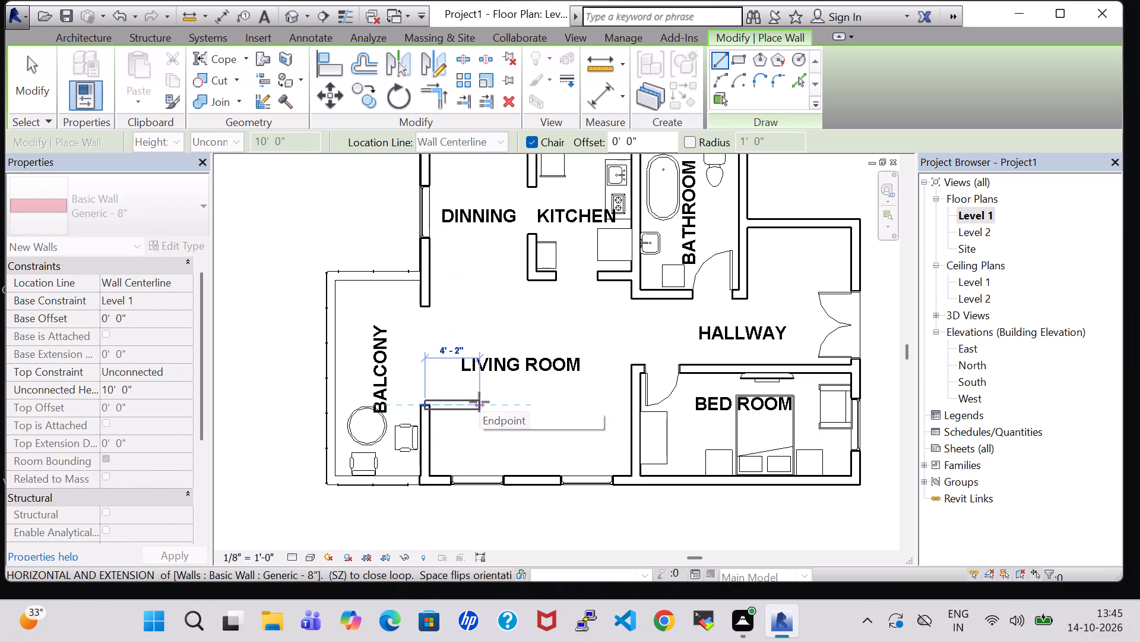
pyautogui.press('Escape')
pyautogui.press('Escape')
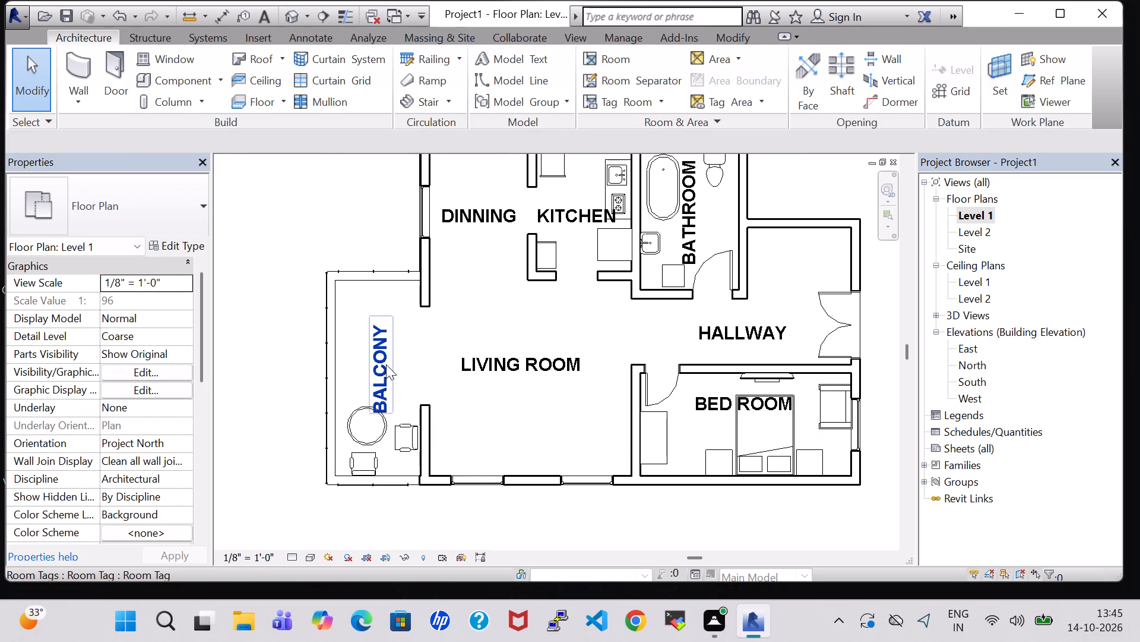
# Nudge the BALCONY room tag slightly north, clear of the round table.
pyautogui.click(386, 364)
pyautogui.press('Up')
pyautogui.press('Up')
pyautogui.press('Up')
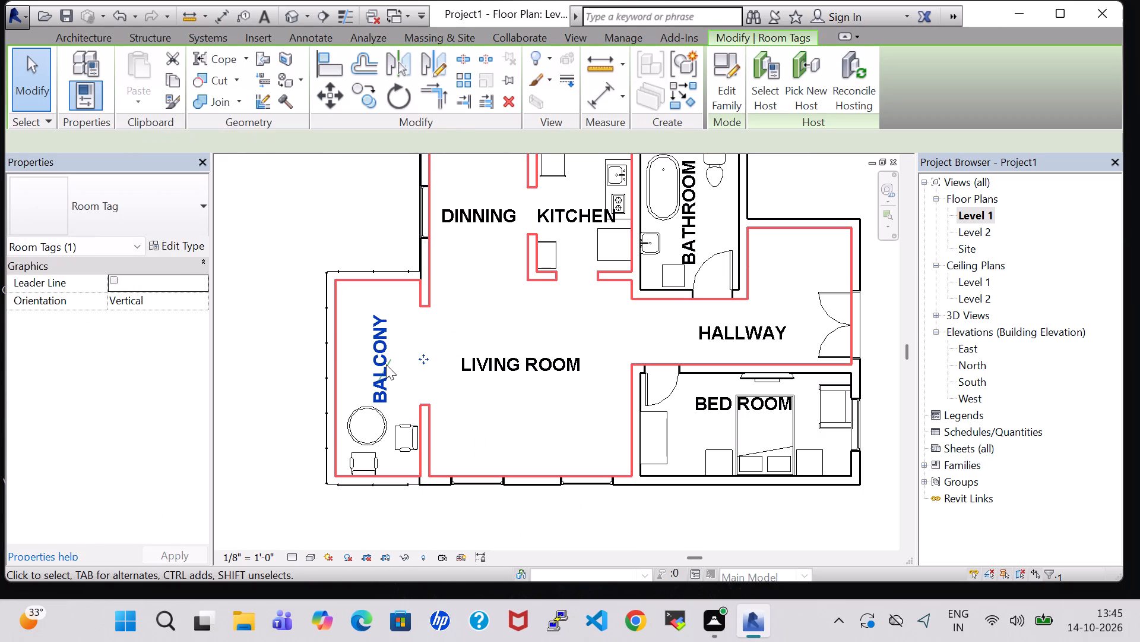
pyautogui.click(289, 215)
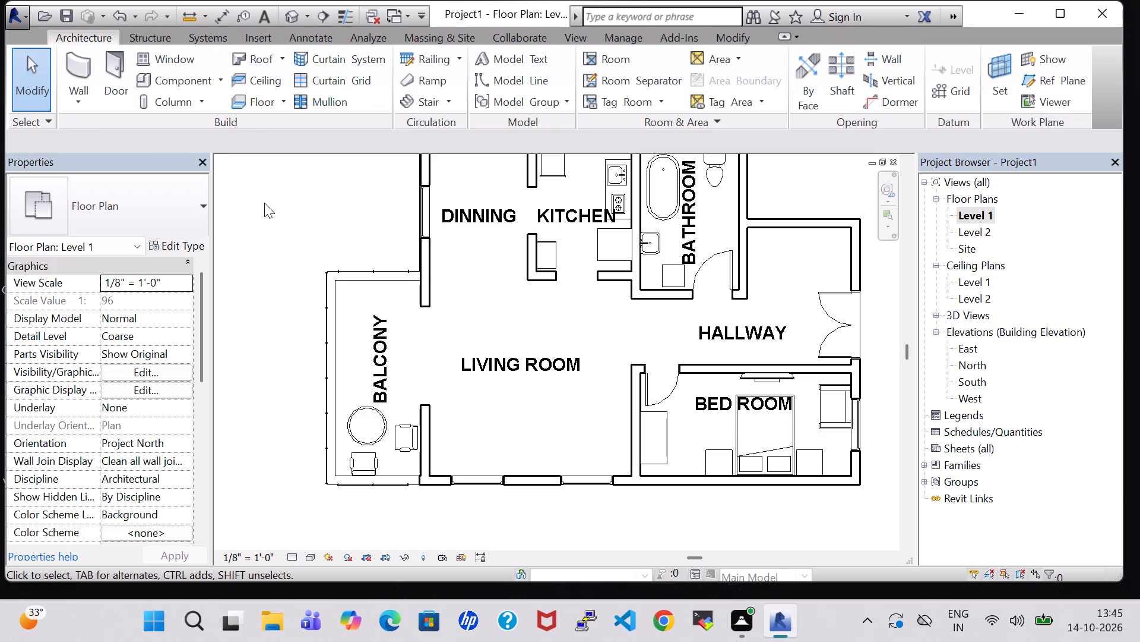
# Browse the US Imperial family library, including Furniture and its Storage folder, for another component to load.
pyautogui.click(154, 78)
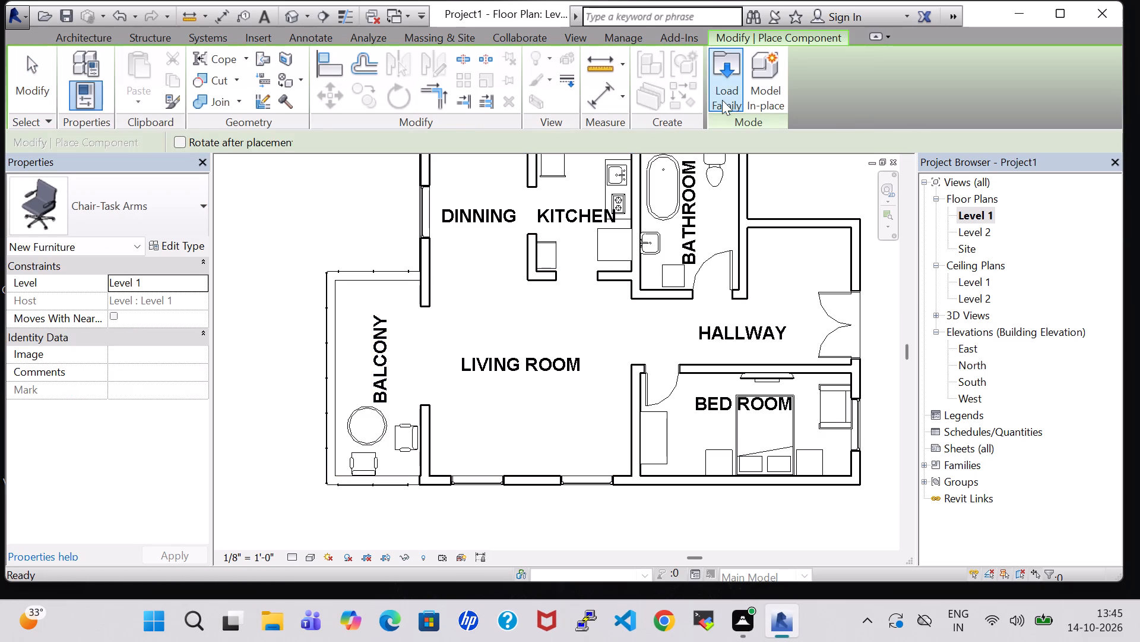
pyautogui.click(718, 99)
pyautogui.scroll(-1, 620, 260)
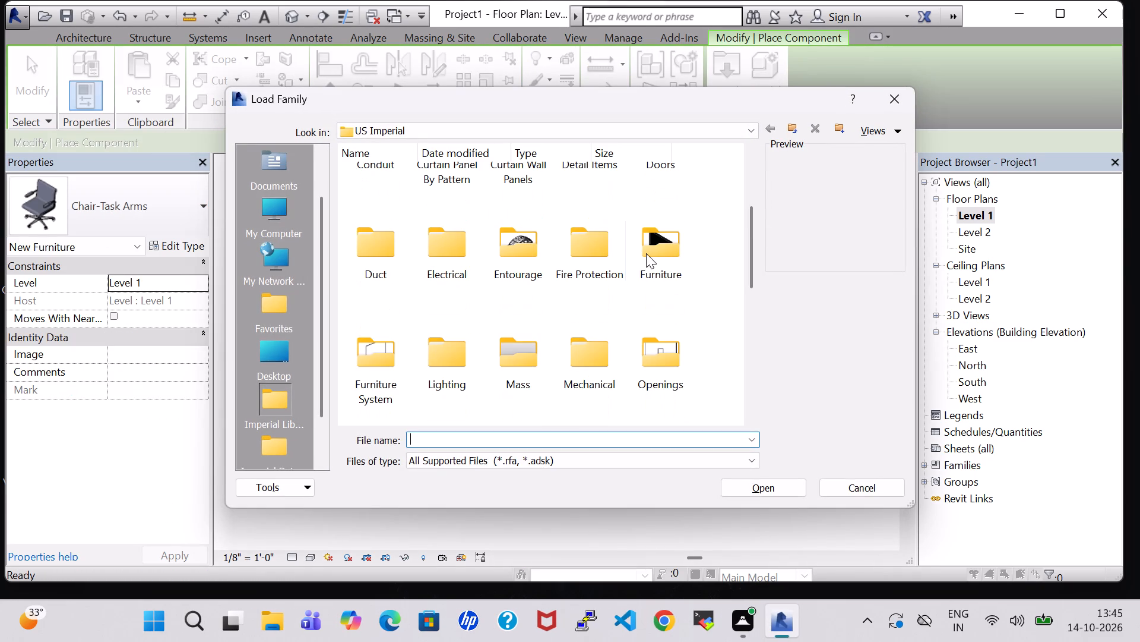
pyautogui.doubleClick(646, 253)
pyautogui.doubleClick(517, 202)
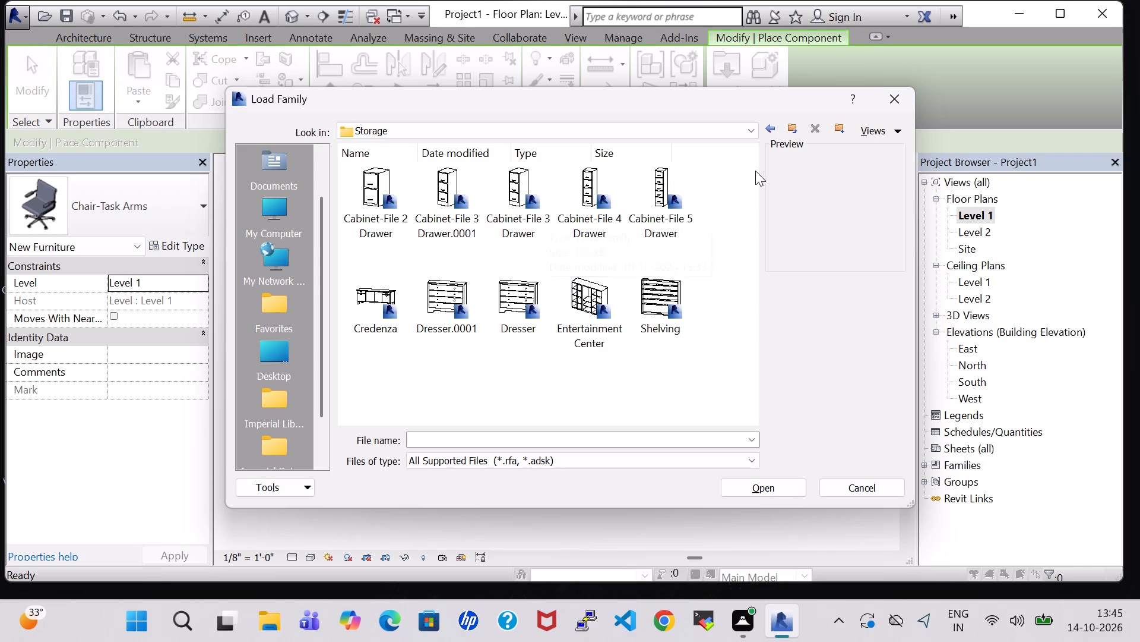
pyautogui.click(771, 131)
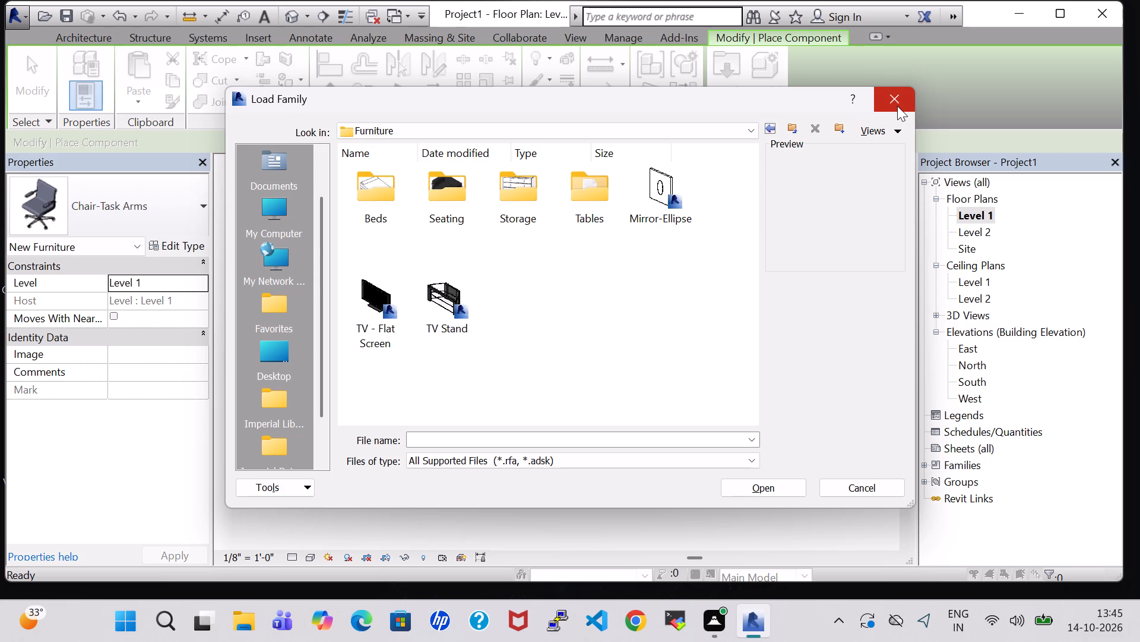
pyautogui.click(748, 130)
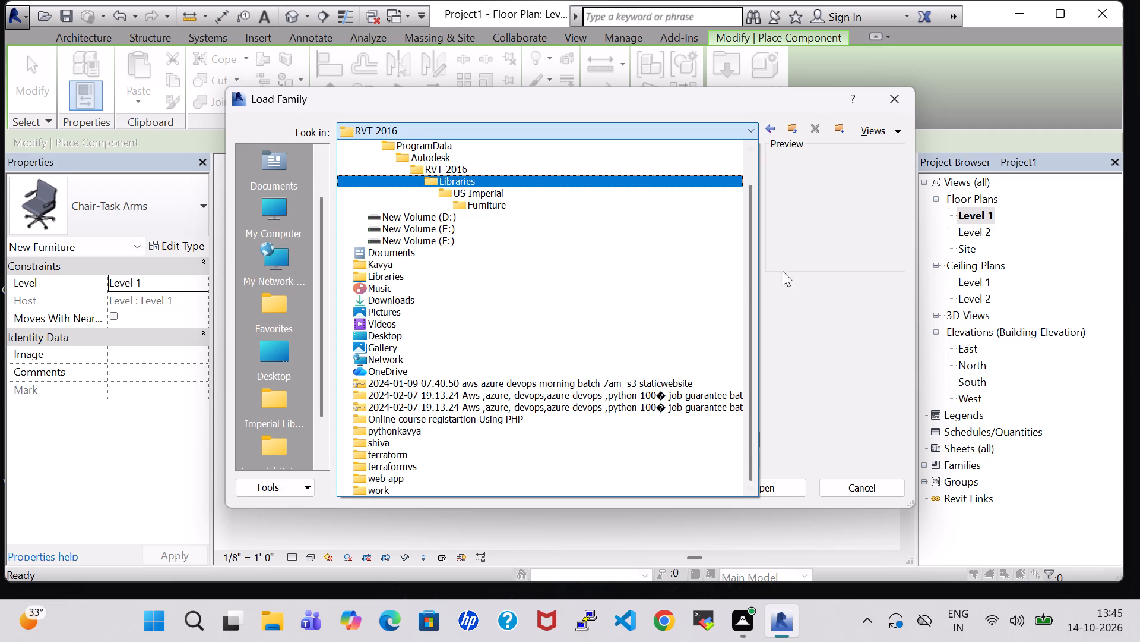
pyautogui.click(853, 352)
pyautogui.click(769, 133)
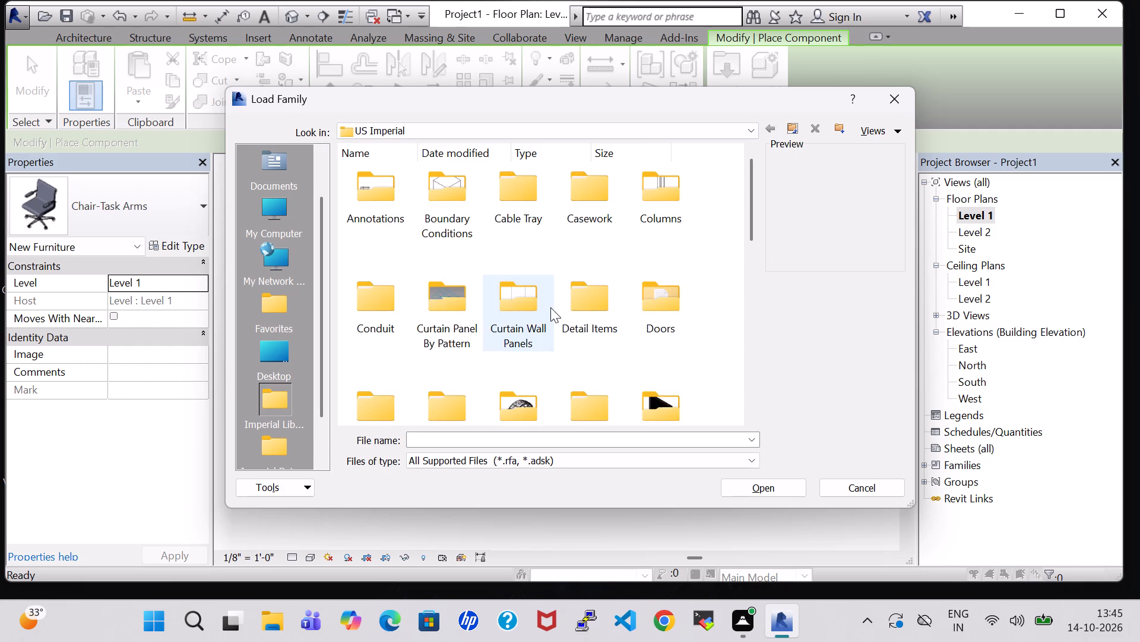
# Load the RPC Shrub family from the Planting folder and place an Acacia 3'-6" shrub at the balcony's north end.
pyautogui.scroll(-2, 550, 310)
pyautogui.doubleClick(468, 295)
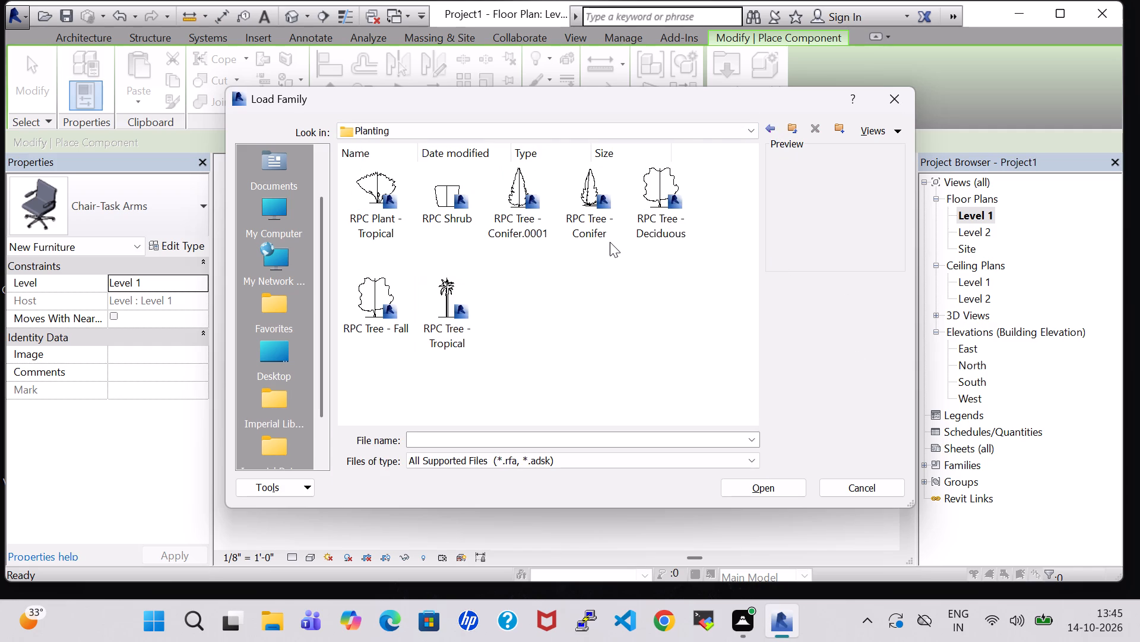
pyautogui.click(449, 199)
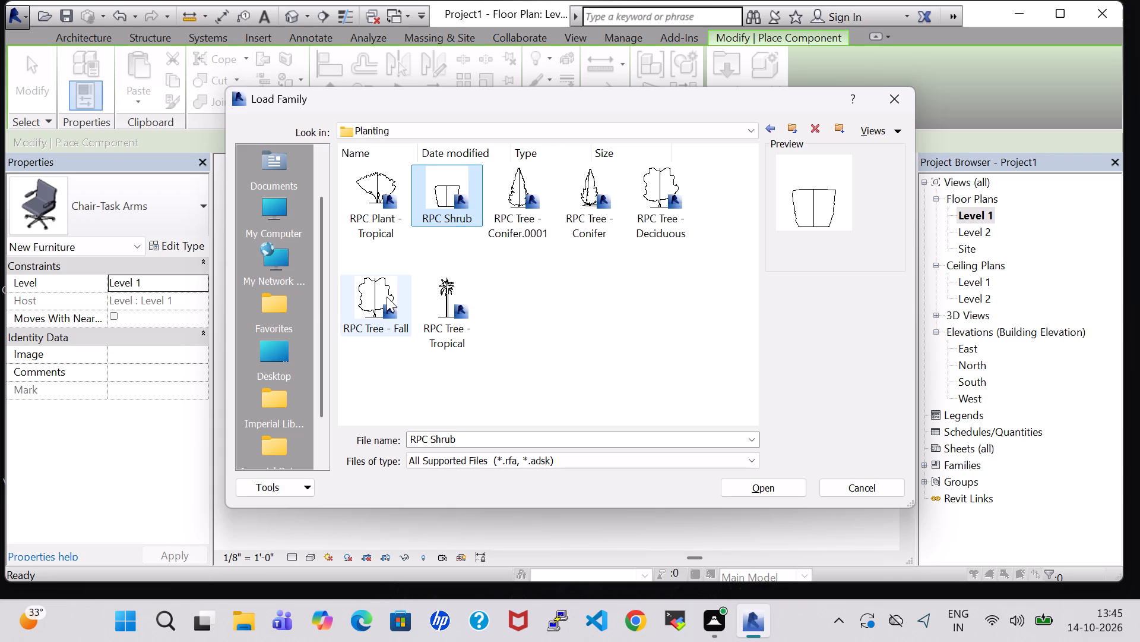
pyautogui.click(764, 486)
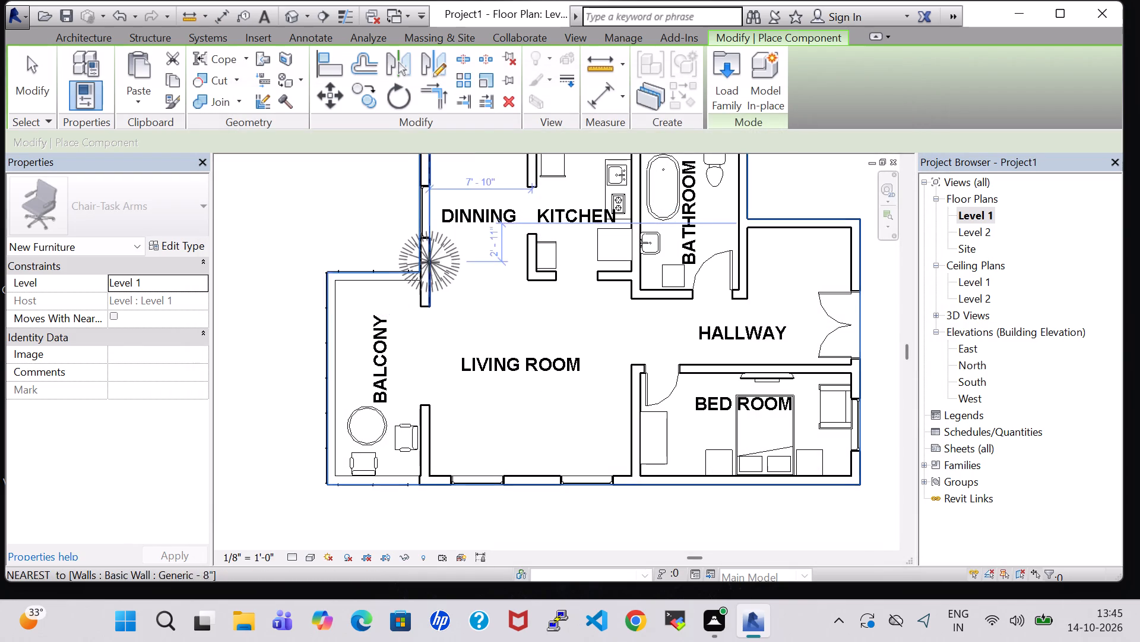
pyautogui.click(371, 320)
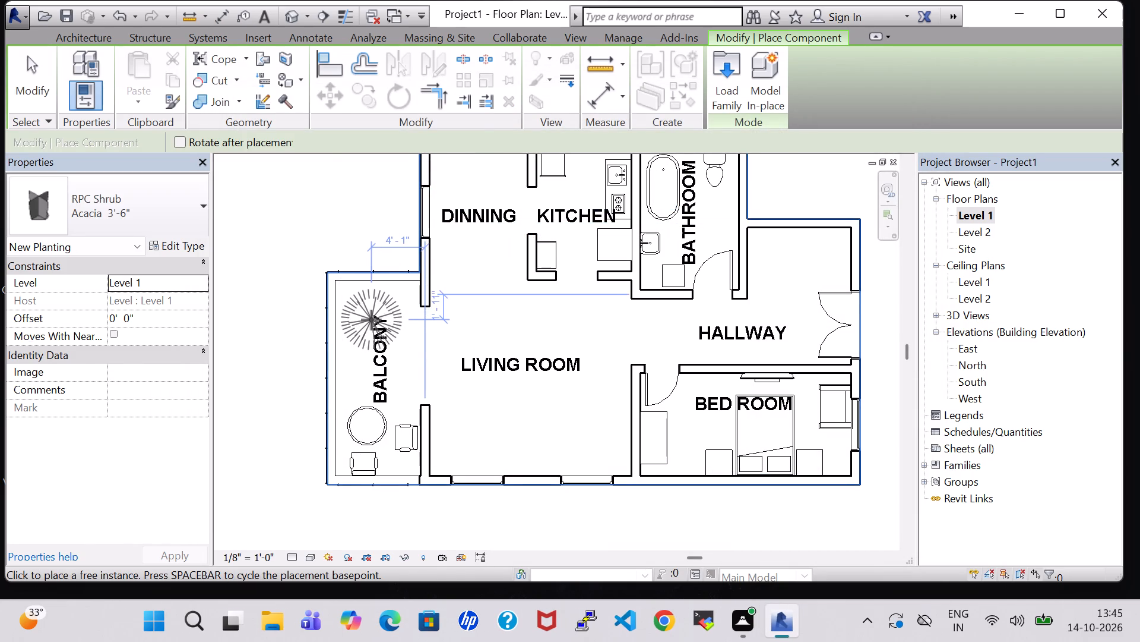
pyautogui.press('Escape')
pyautogui.press('Escape')
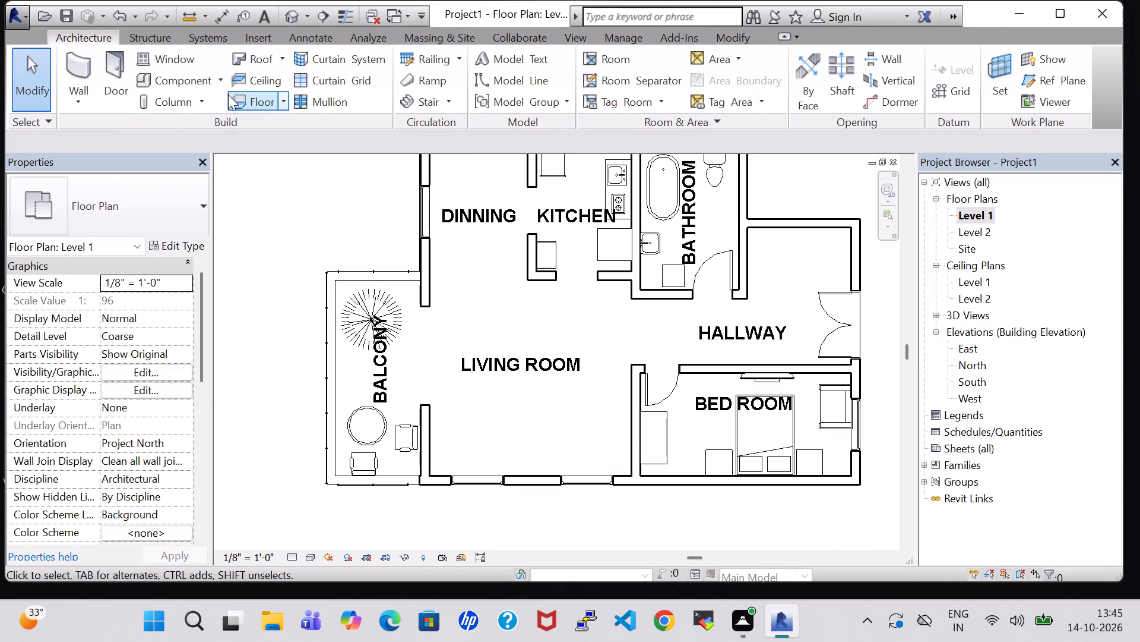
# In the 3D view, rotate the balcony shrub in place by two rotation steps.
pyautogui.click(289, 12)
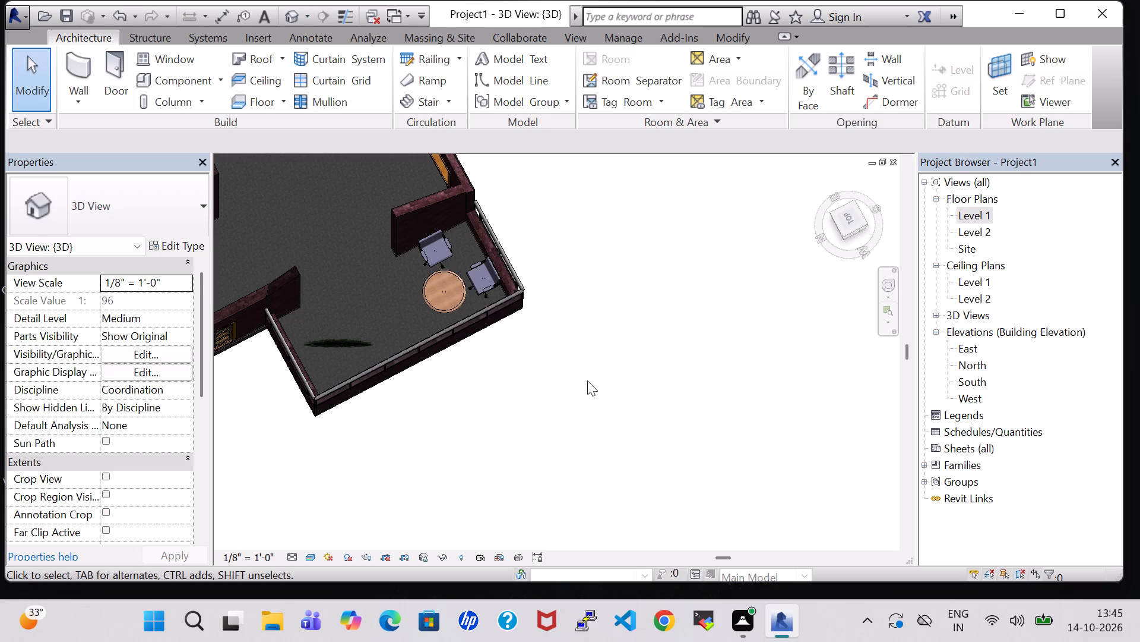
pyautogui.keyDown('shift'); pyautogui.moveTo(407, 438); pyautogui.dragTo(414, 320, button='middle'); pyautogui.keyUp('shift')
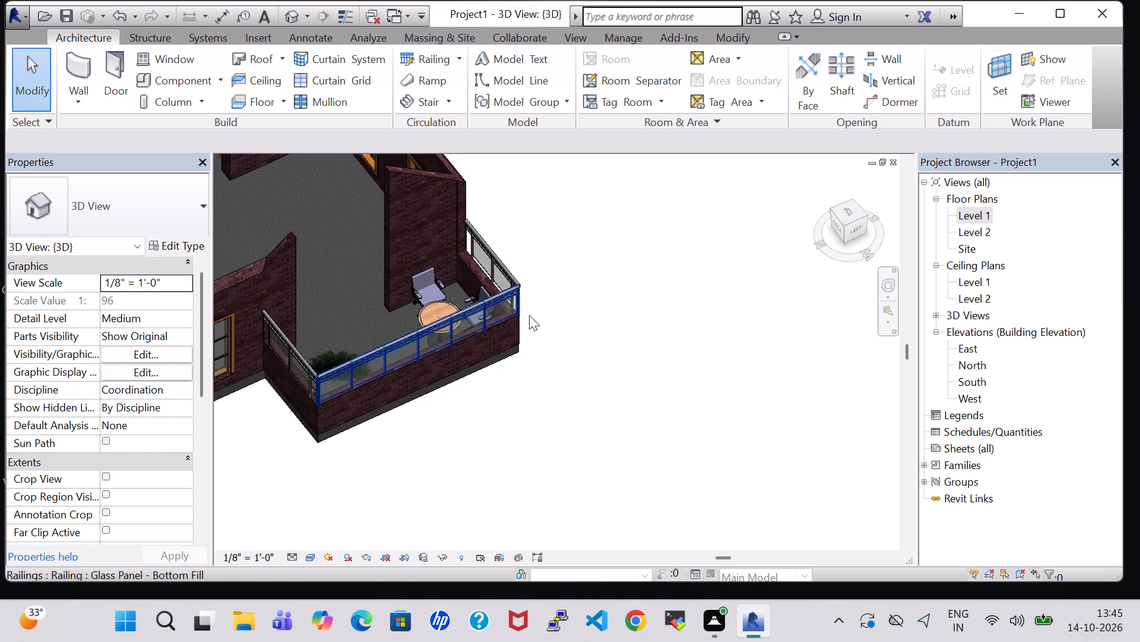
pyautogui.keyDown('shift'); pyautogui.moveTo(549, 313); pyautogui.dragTo(432, 455, button='middle'); pyautogui.keyUp('shift')
pyautogui.keyDown('shift'); pyautogui.moveTo(544, 449); pyautogui.dragTo(563, 330, button='middle'); pyautogui.keyUp('shift')
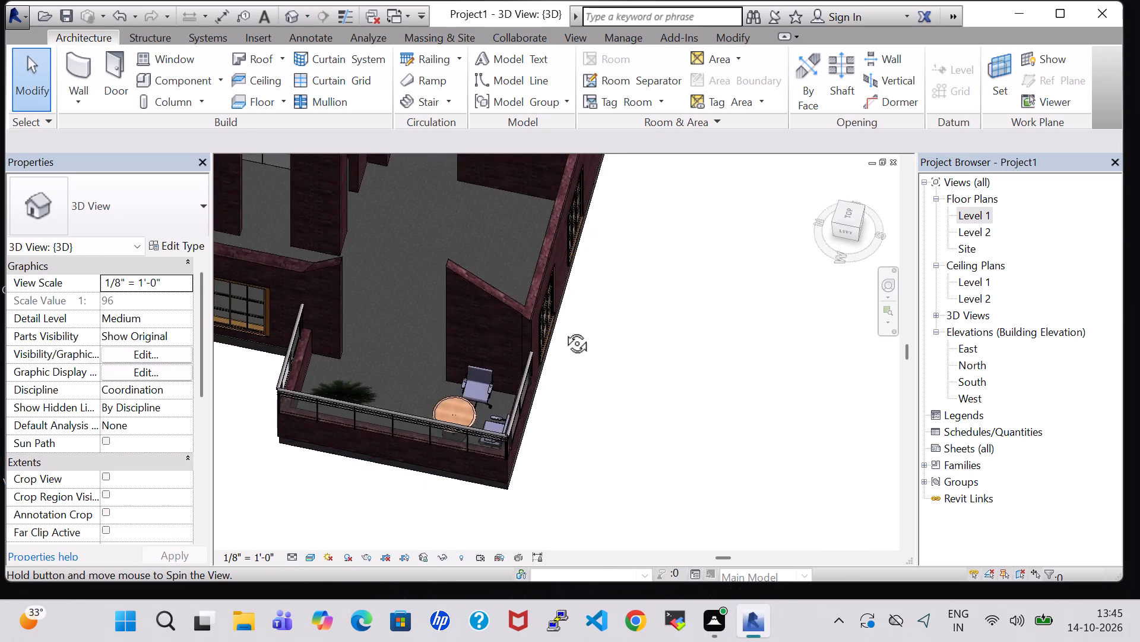
pyautogui.keyDown('shift'); pyautogui.moveTo(563, 330); pyautogui.dragTo(595, 267, button='middle'); pyautogui.keyUp('shift')
pyautogui.keyDown('shift'); pyautogui.moveTo(641, 339); pyautogui.dragTo(601, 406, button='middle'); pyautogui.keyUp('shift')
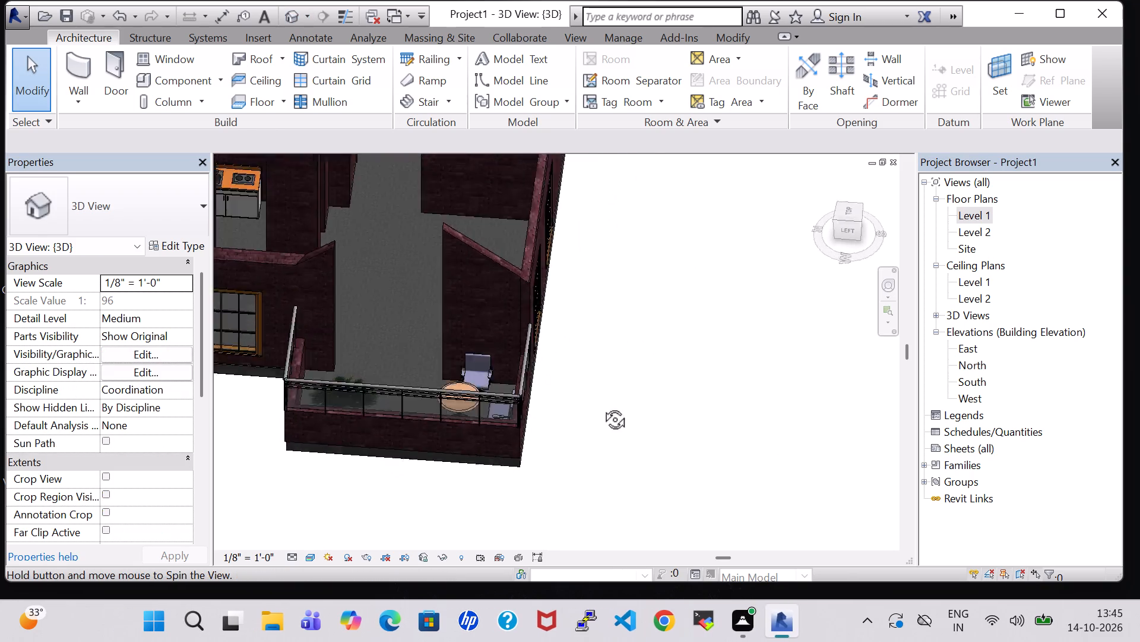
pyautogui.keyDown('shift'); pyautogui.moveTo(601, 406); pyautogui.dragTo(568, 486, button='middle'); pyautogui.keyUp('shift')
pyautogui.click(346, 396)
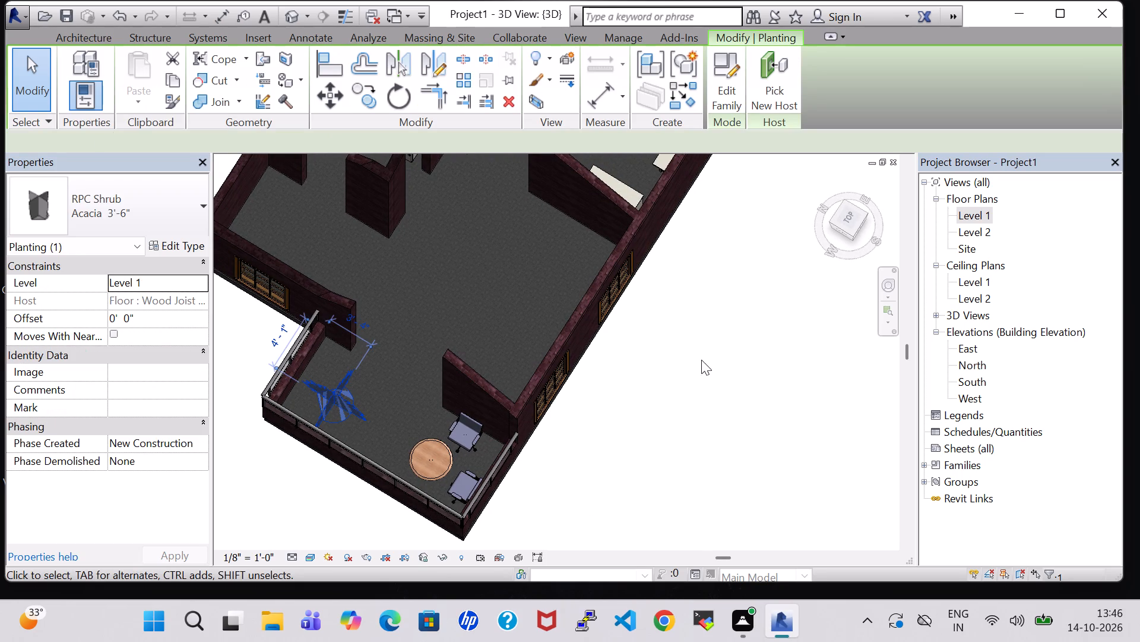
pyautogui.press('space')
pyautogui.press('space')
pyautogui.click(707, 382)
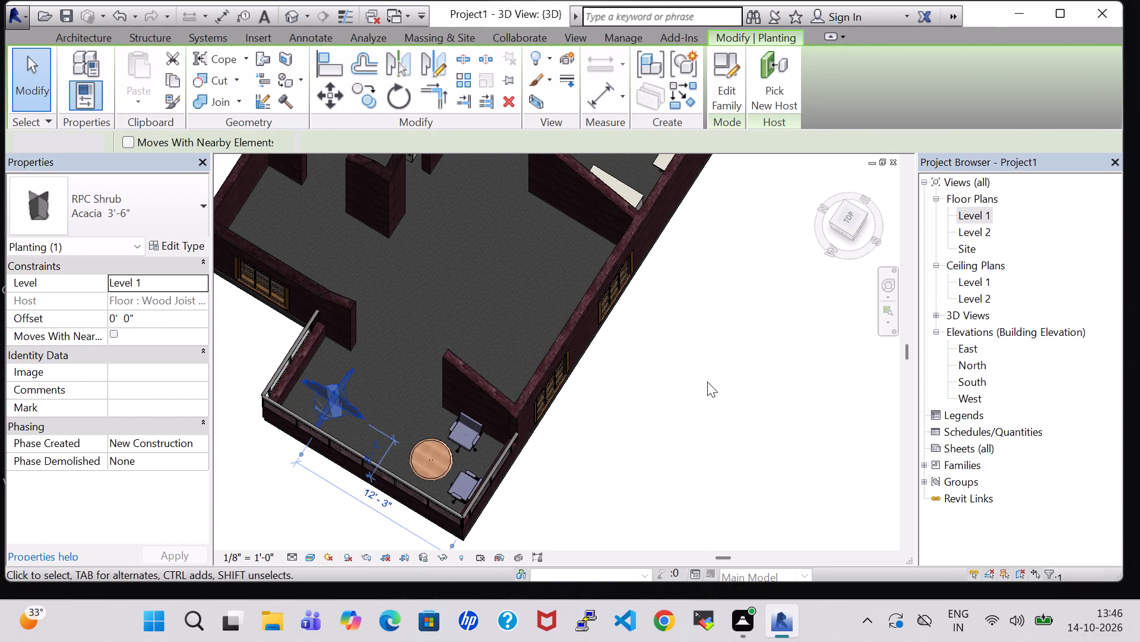
# Nudge the balcony shrub slightly north, away from the round table, by two small increments.
pyautogui.scroll(-1, 692, 395)
pyautogui.keyDown('shift'); pyautogui.moveTo(689, 401); pyautogui.dragTo(685, 272, button='middle'); pyautogui.keyUp('shift')
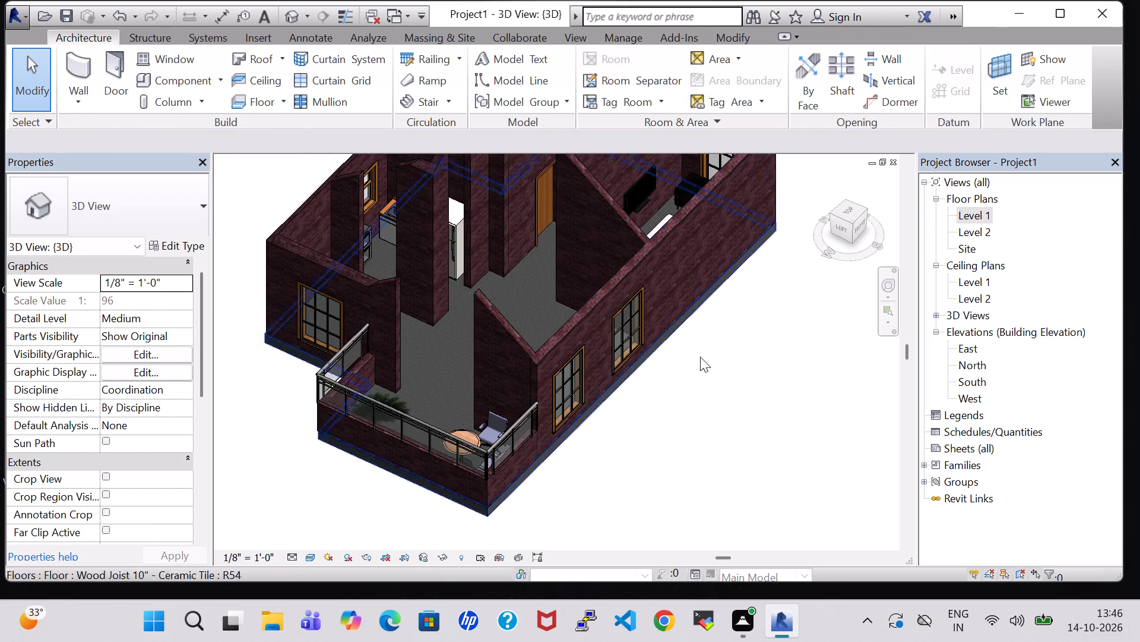
pyautogui.keyDown('shift'); pyautogui.moveTo(721, 449); pyautogui.dragTo(600, 466, button='middle'); pyautogui.keyUp('shift')
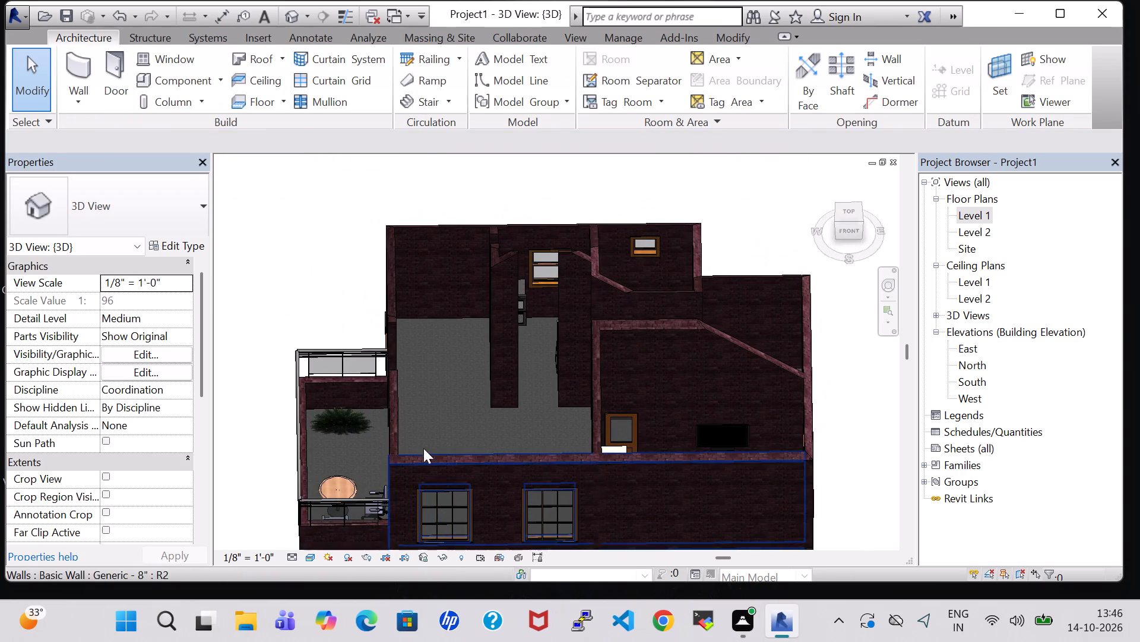
pyautogui.click(341, 429)
pyautogui.press('Up')
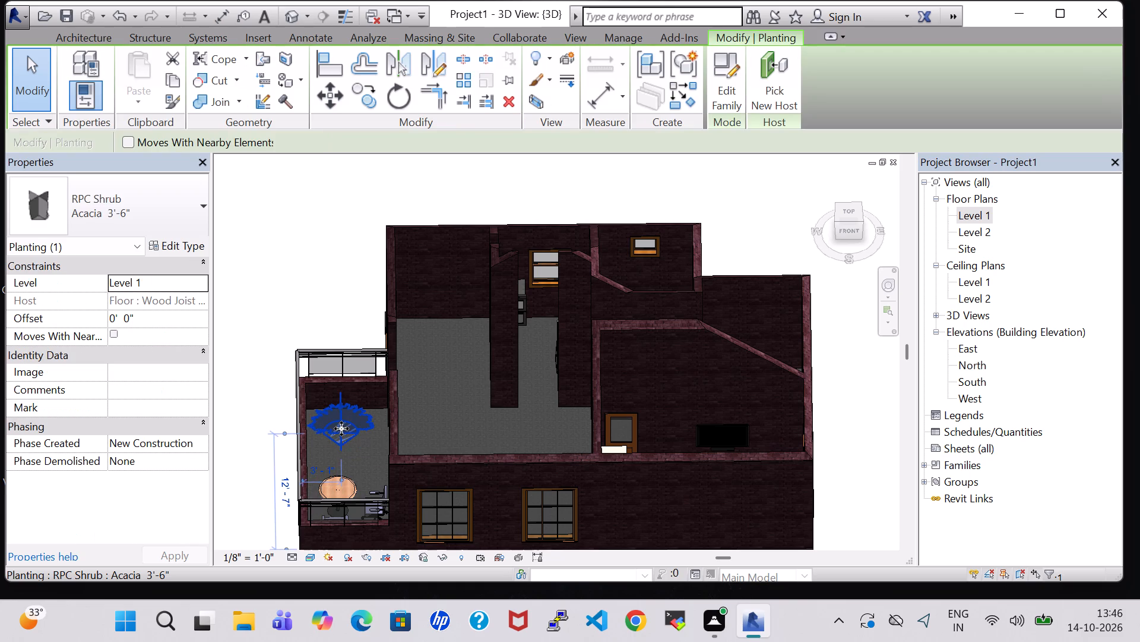
pyautogui.press('Up')
pyautogui.click(330, 309)
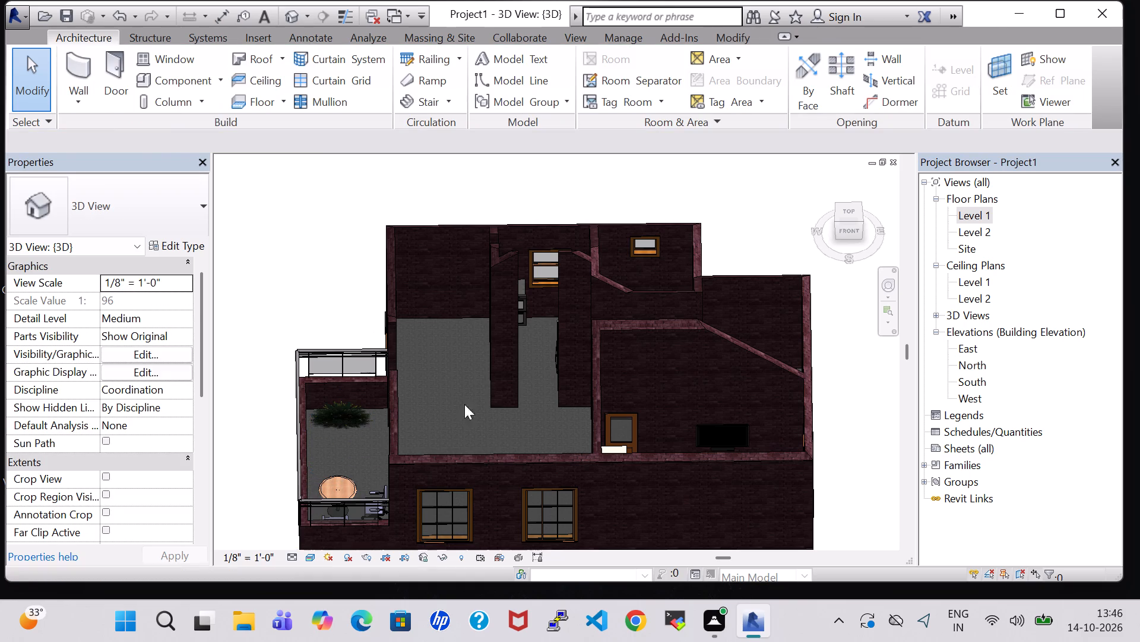
# Examine the balcony shrub and furniture from several angles in the 3D view.
pyautogui.keyDown('shift'); pyautogui.moveTo(843, 489); pyautogui.dragTo(841, 430, button='middle'); pyautogui.keyUp('shift')
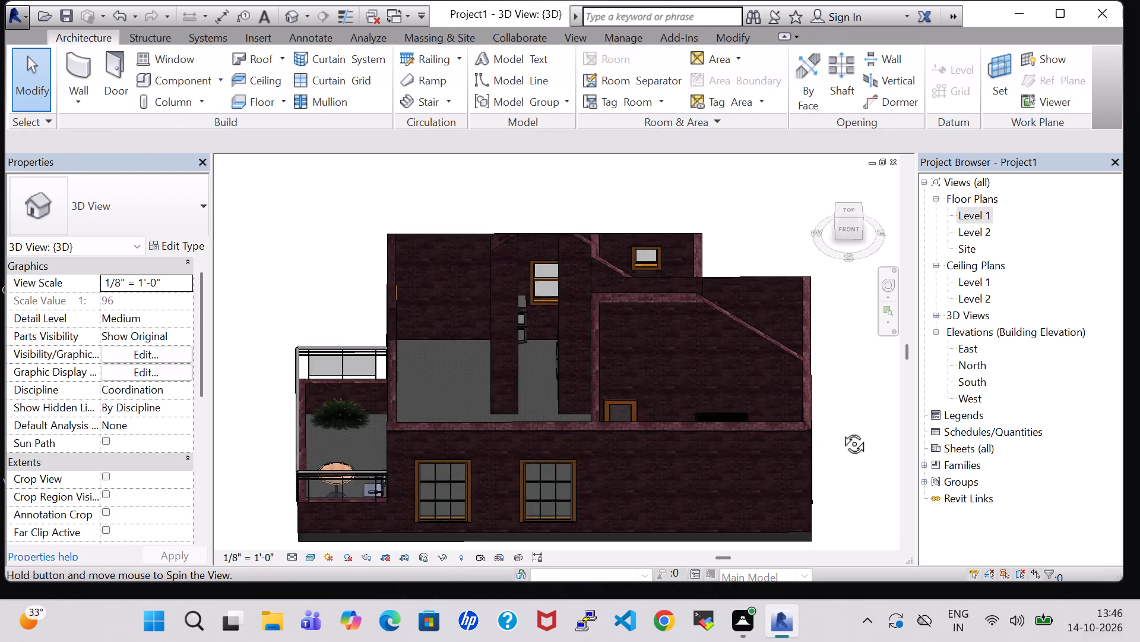
pyautogui.keyDown('shift'); pyautogui.moveTo(841, 430); pyautogui.dragTo(832, 372, button='middle'); pyautogui.keyUp('shift')
pyautogui.keyDown('shift'); pyautogui.moveTo(827, 394); pyautogui.dragTo(854, 423, button='middle'); pyautogui.keyUp('shift')
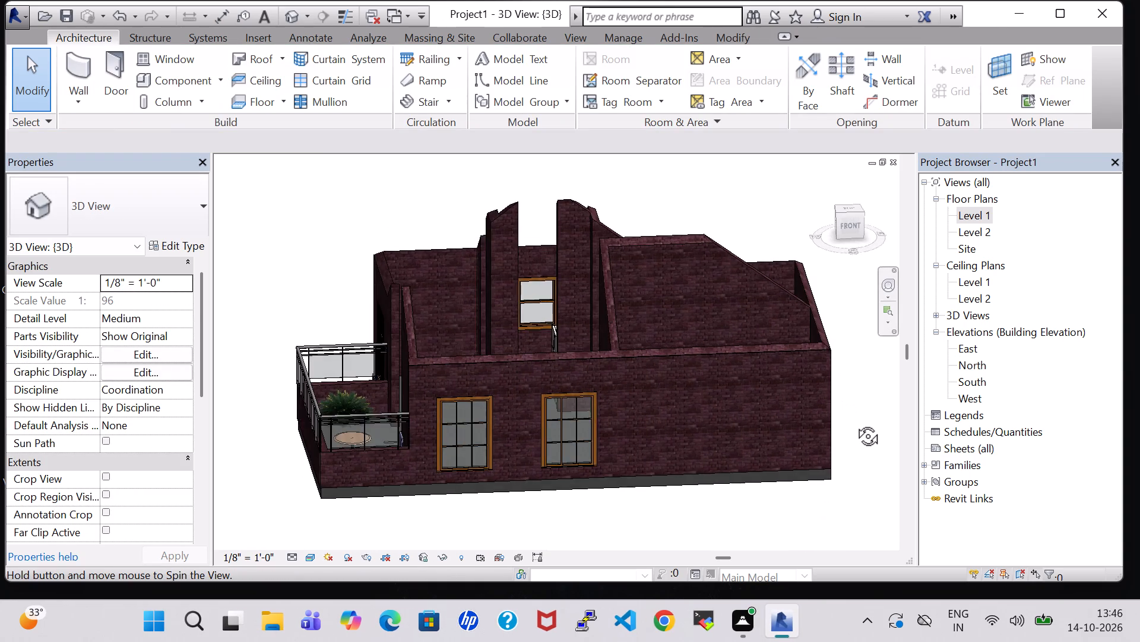
pyautogui.keyDown('shift'); pyautogui.moveTo(854, 423); pyautogui.dragTo(854, 435, button='middle'); pyautogui.keyUp('shift')
pyautogui.keyDown('shift'); pyautogui.moveTo(854, 435); pyautogui.dragTo(832, 469, button='middle'); pyautogui.keyUp('shift')
pyautogui.keyDown('shift'); pyautogui.moveTo(863, 414); pyautogui.dragTo(852, 530, button='middle'); pyautogui.keyUp('shift')
pyautogui.keyDown('shift'); pyautogui.moveTo(329, 329); pyautogui.dragTo(521, 364, button='middle'); pyautogui.keyUp('shift')
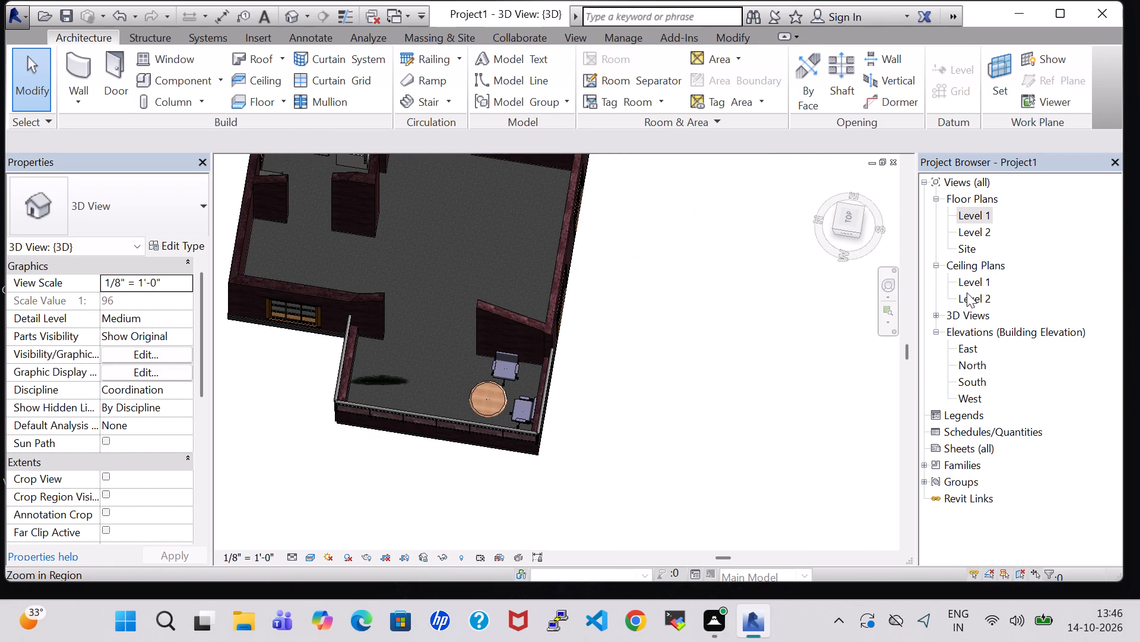
# Return to the Level 1 floor plan.
pyautogui.doubleClick(981, 214)
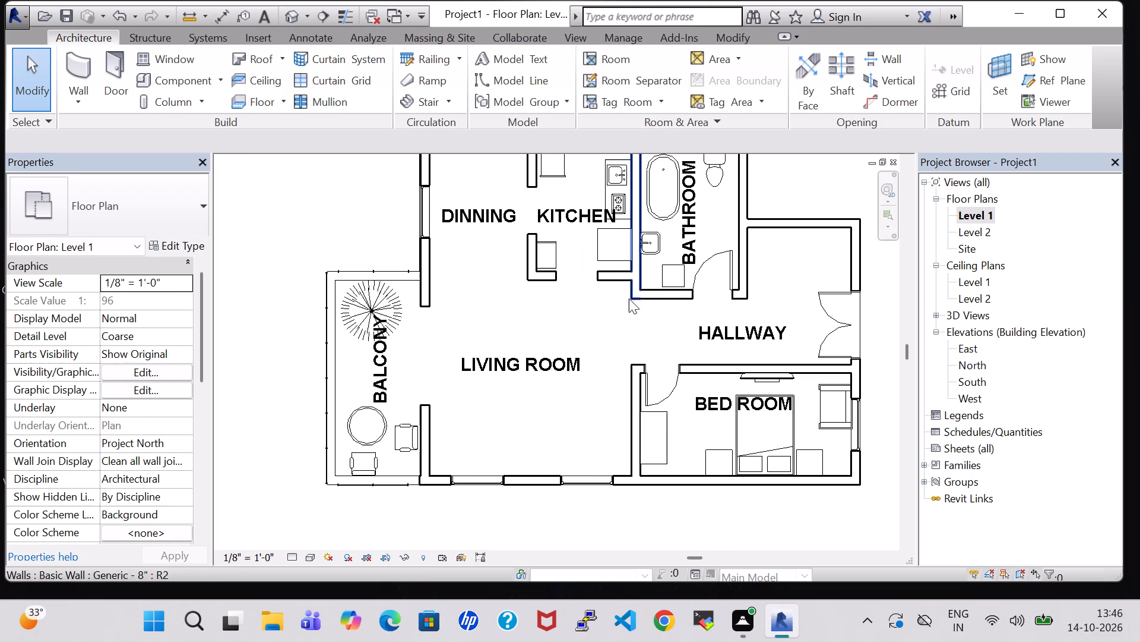
pyautogui.scroll(-1, 540, 382)
pyautogui.scroll(-1, 483, 434)
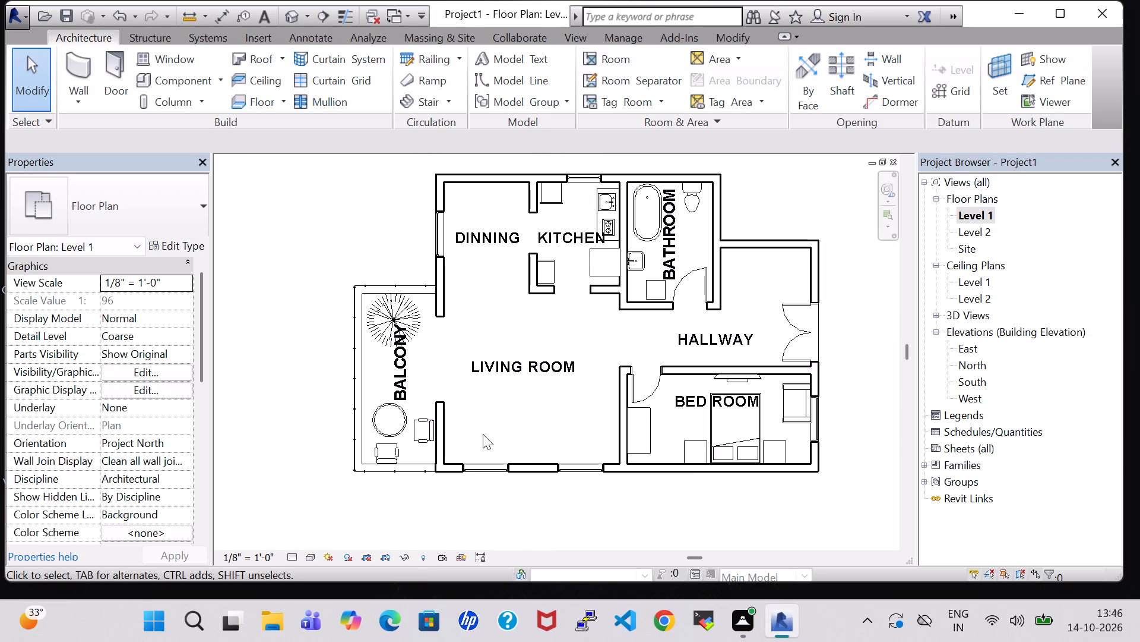
pyautogui.moveTo(483, 434); pyautogui.dragTo(440, 424, button='middle')
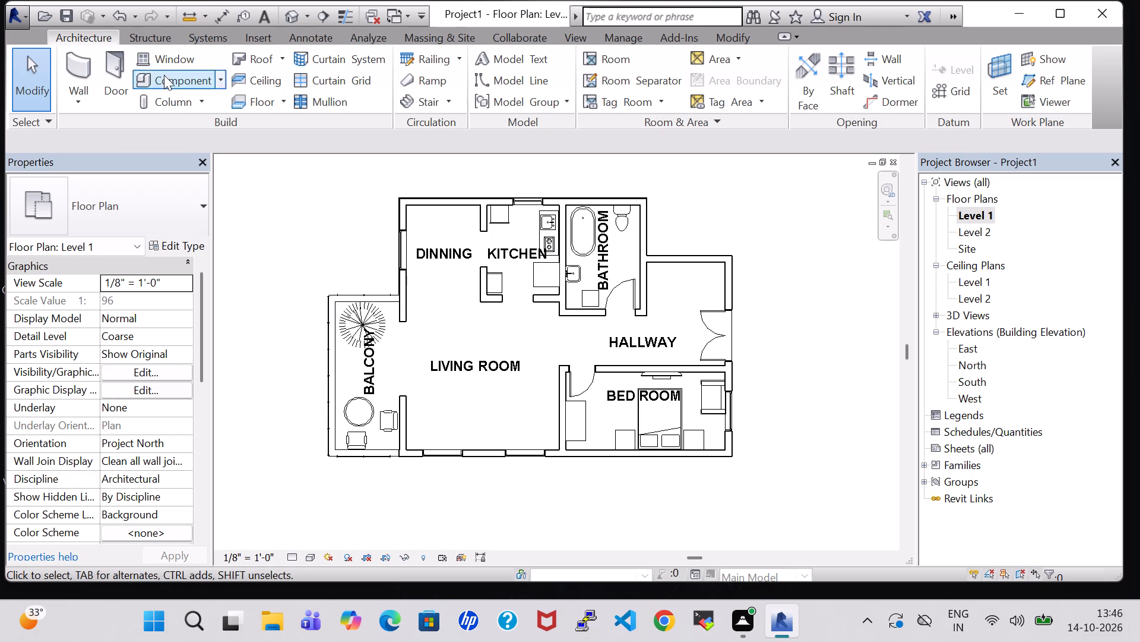
pyautogui.click(164, 77)
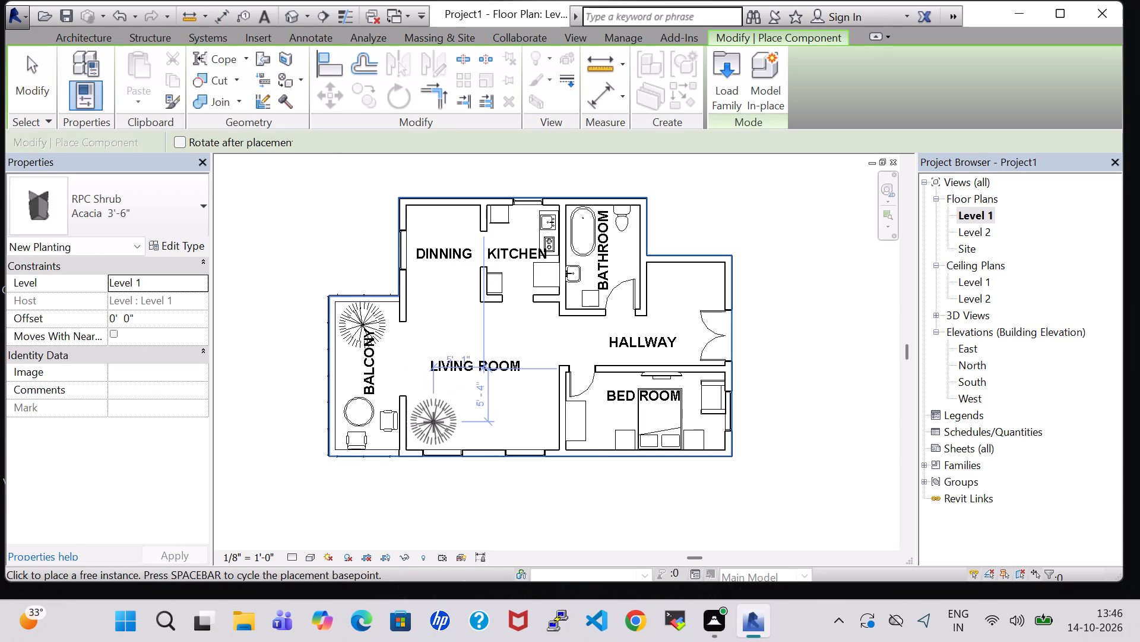
pyautogui.press('Escape')
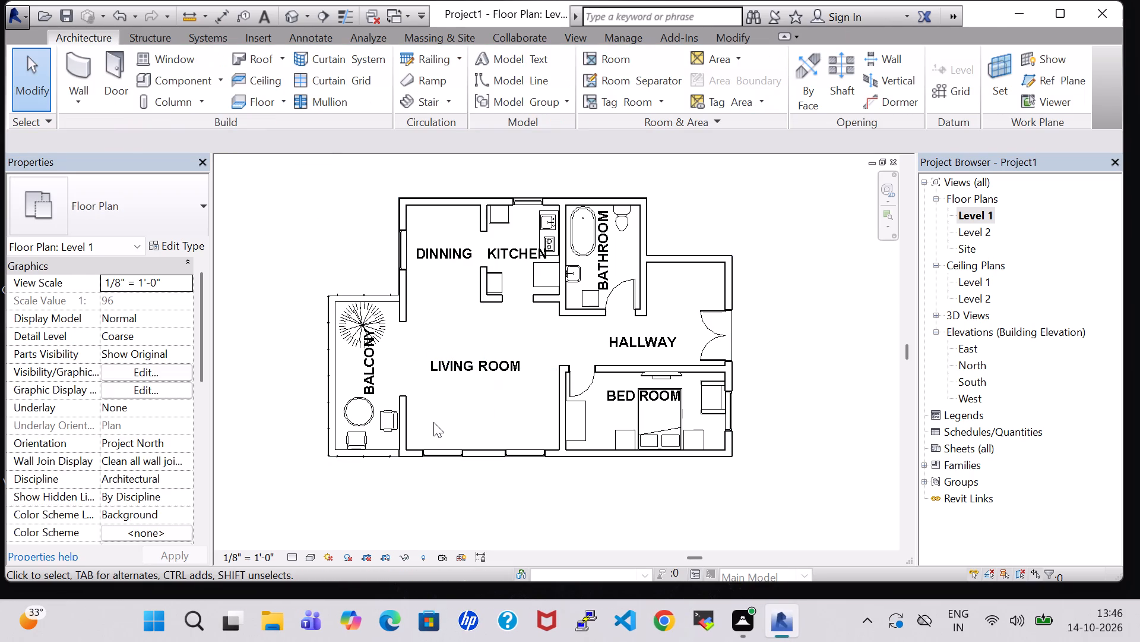
pyautogui.moveTo(791, 339); pyautogui.dragTo(790, 350, button='middle')
# Load the Table-Dining Round w Chairs family from Furniture, Tables and place the 36" Diameter type in the dining area.
pyautogui.click(169, 87)
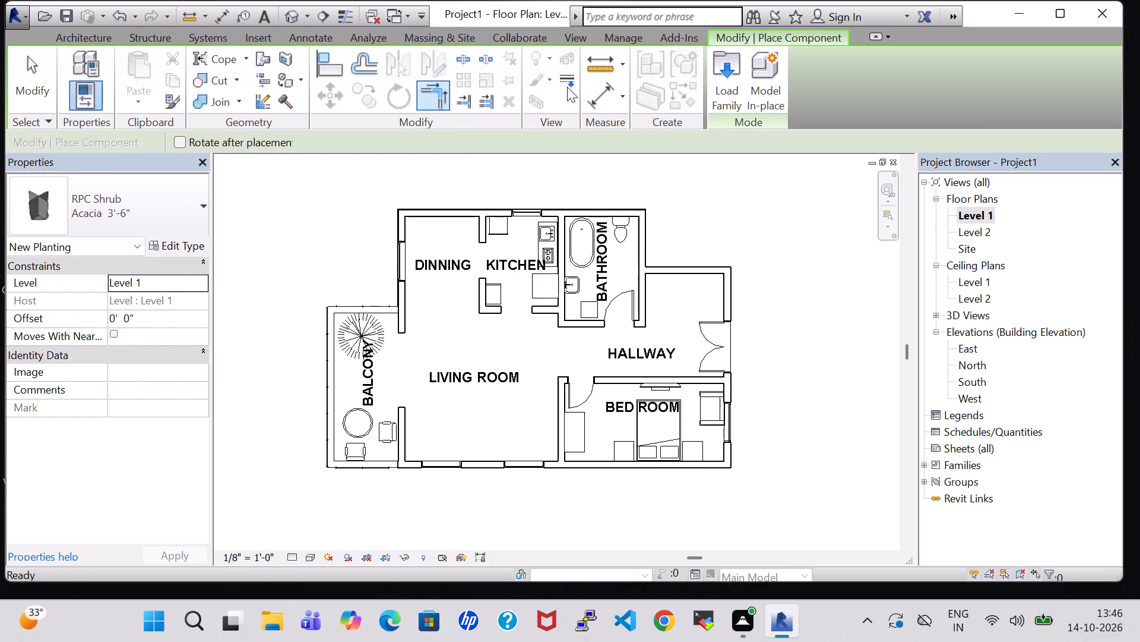
pyautogui.click(726, 85)
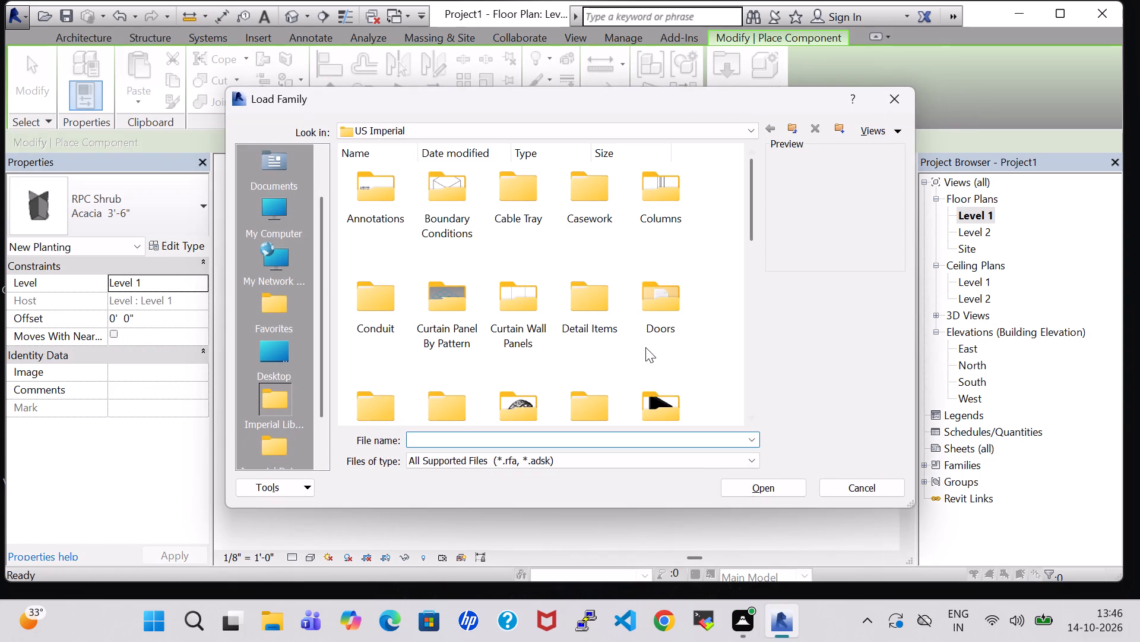
pyautogui.scroll(-1, 645, 352)
pyautogui.doubleClick(676, 254)
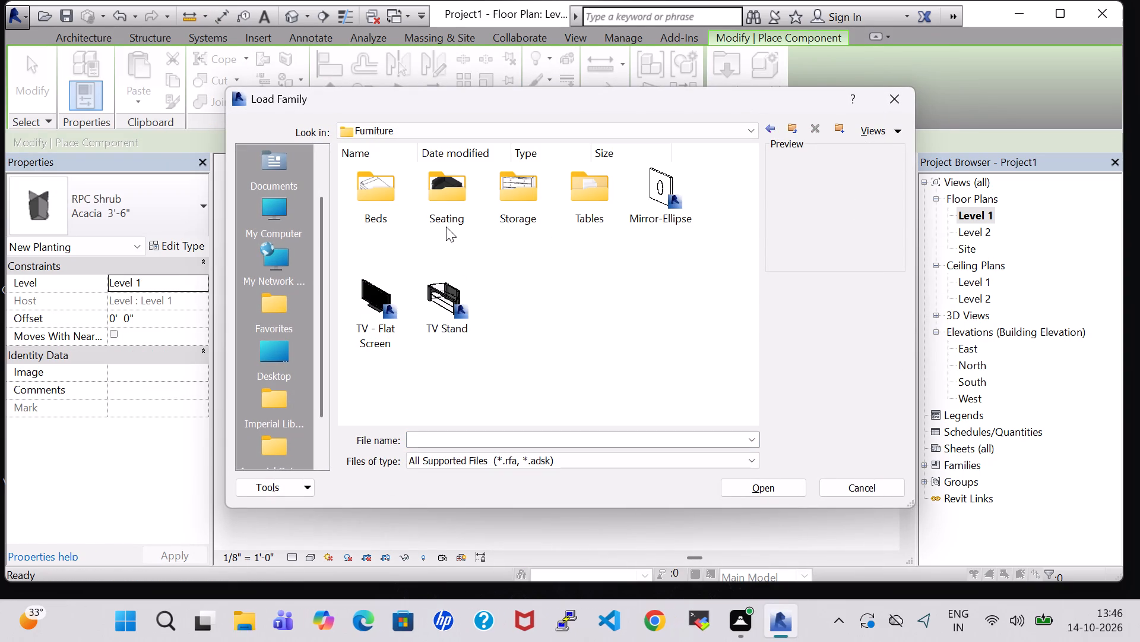
pyautogui.doubleClick(594, 195)
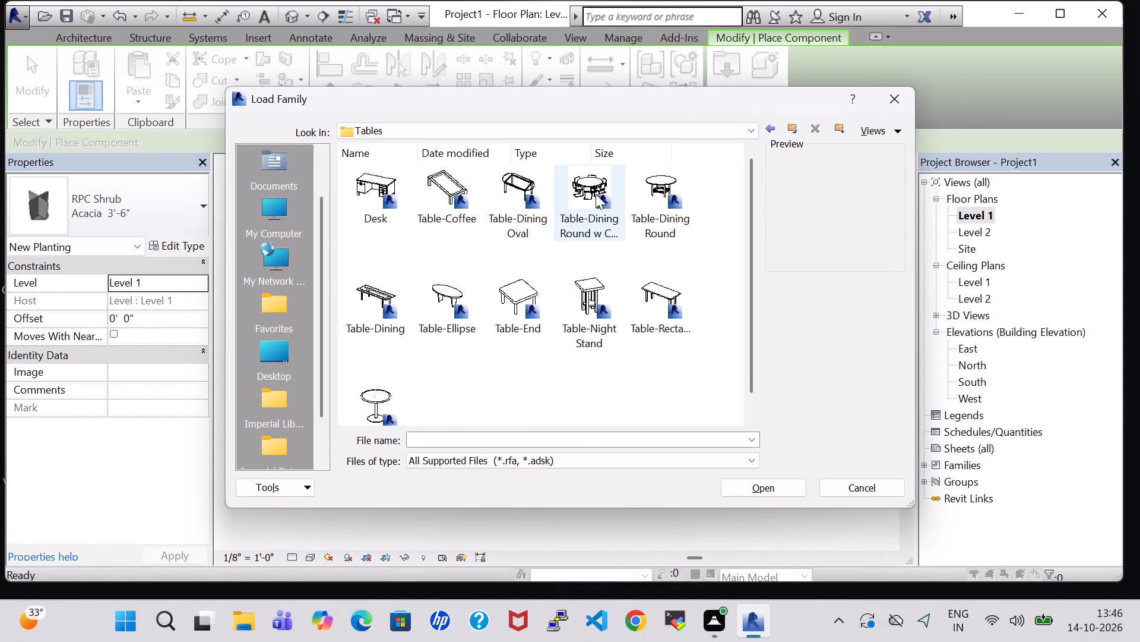
pyautogui.click(596, 194)
pyautogui.click(773, 493)
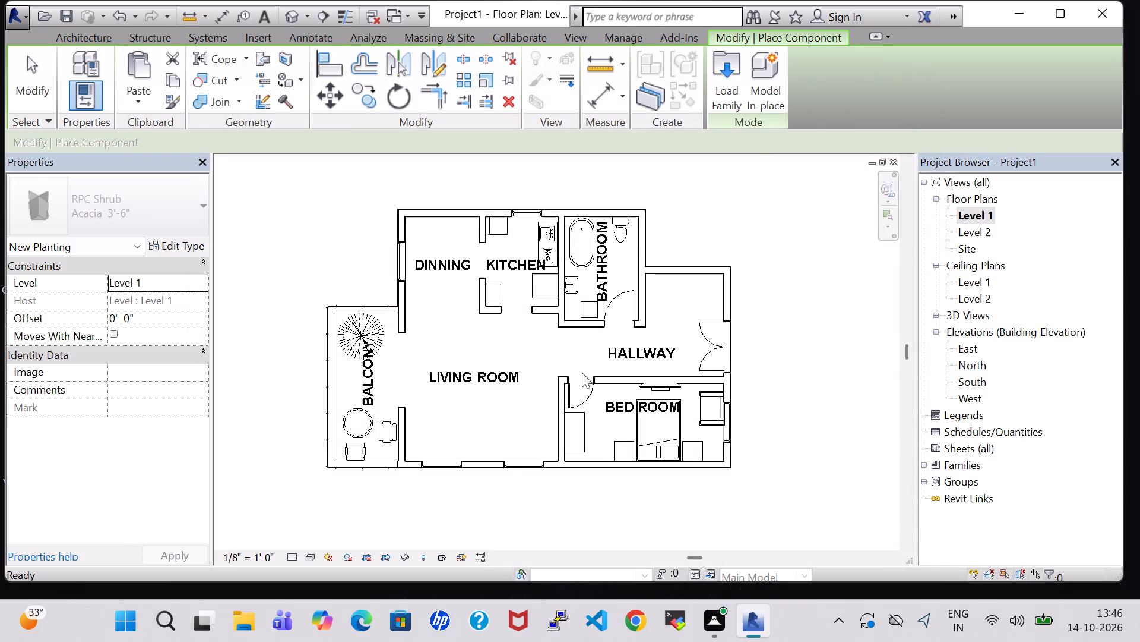
pyautogui.click(435, 273)
pyautogui.press('Escape')
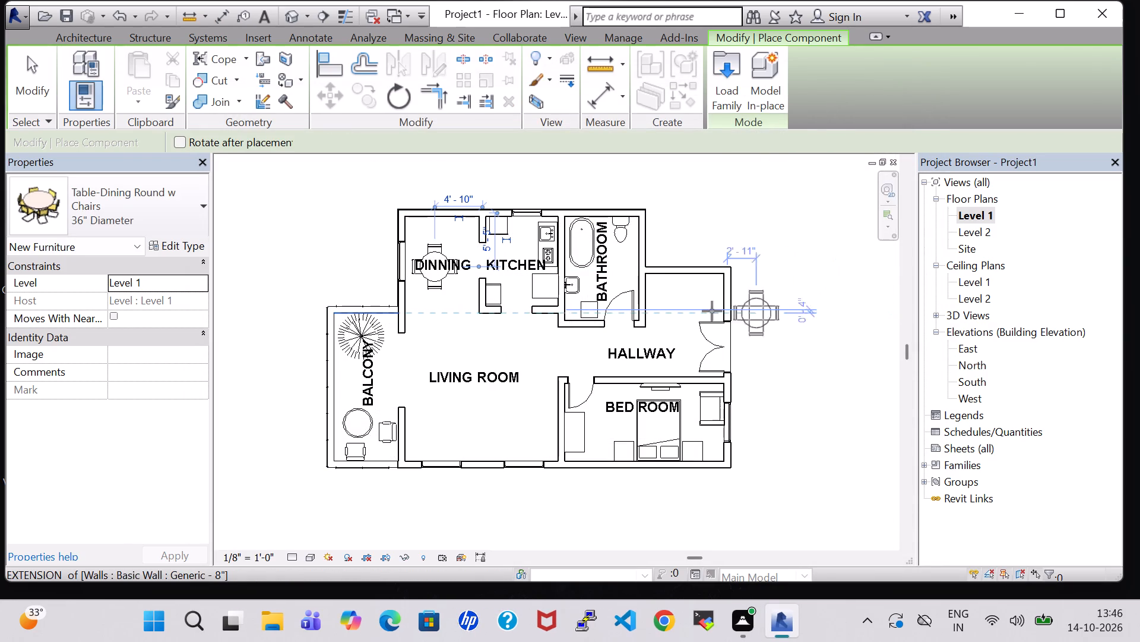
pyautogui.press('Escape')
# Move the DINNING room tag down so it sits just below the round dining table.
pyautogui.click(448, 259)
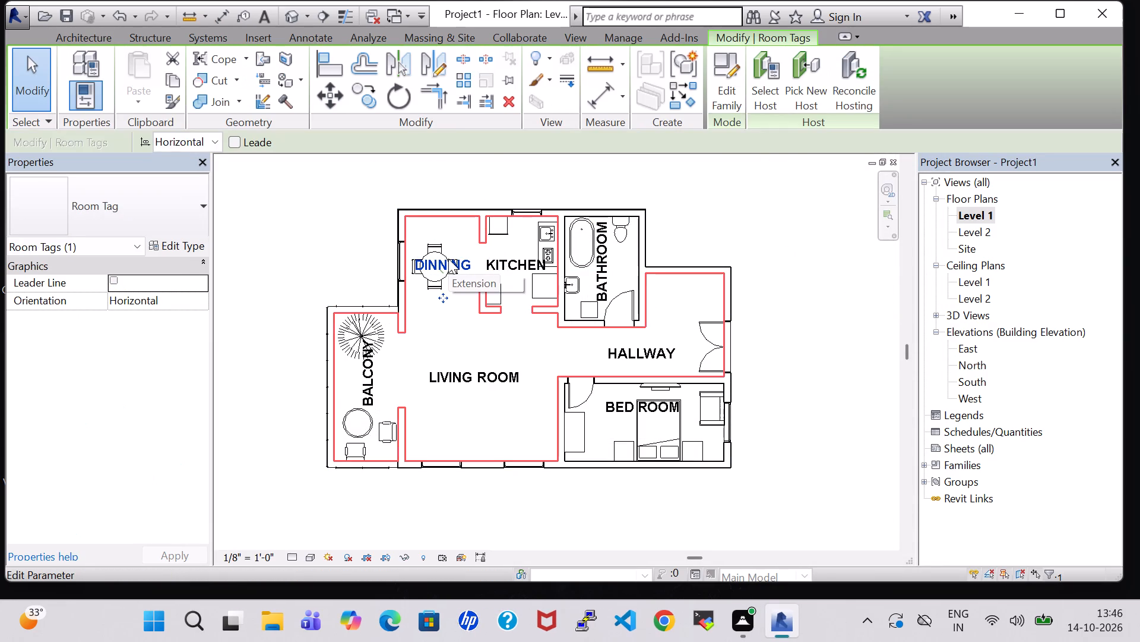
pyautogui.press('Down')
pyautogui.press('Down')
pyautogui.press('Down')
pyautogui.press('Down')
pyautogui.press('Down')
pyautogui.press('Down')
pyautogui.press('Down')
pyautogui.press('Down')
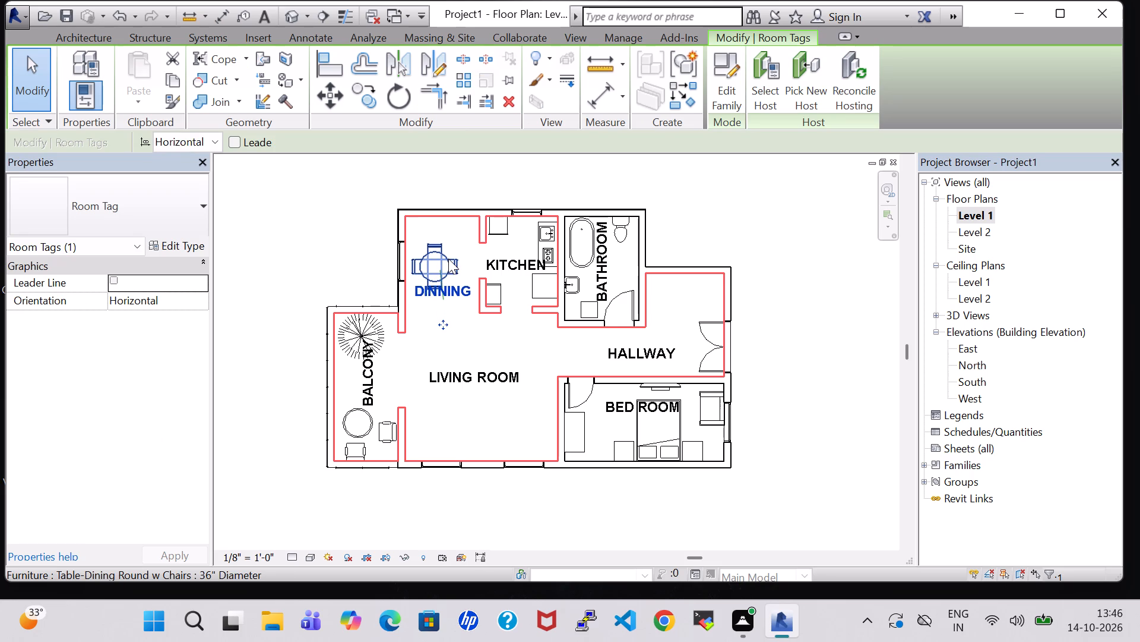
pyautogui.press('Down')
pyautogui.press('Down')
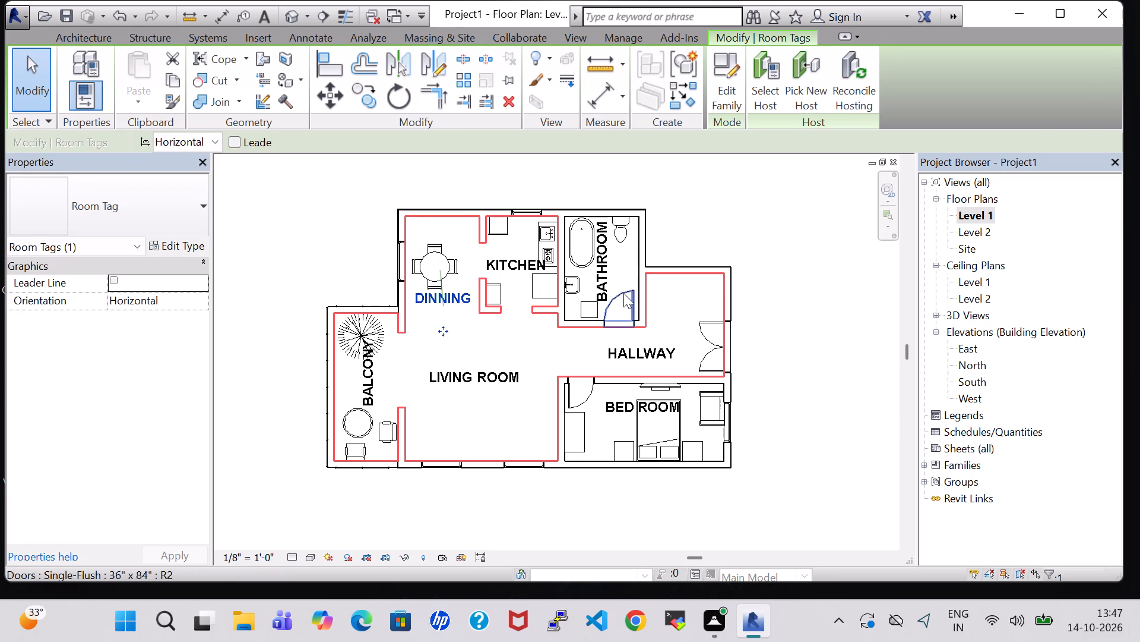
pyautogui.click(765, 294)
# Nudge the round dining table slightly toward the kitchen and up toward the dining area's north wall.
pyautogui.moveTo(769, 295); pyautogui.dragTo(769, 281, button='middle')
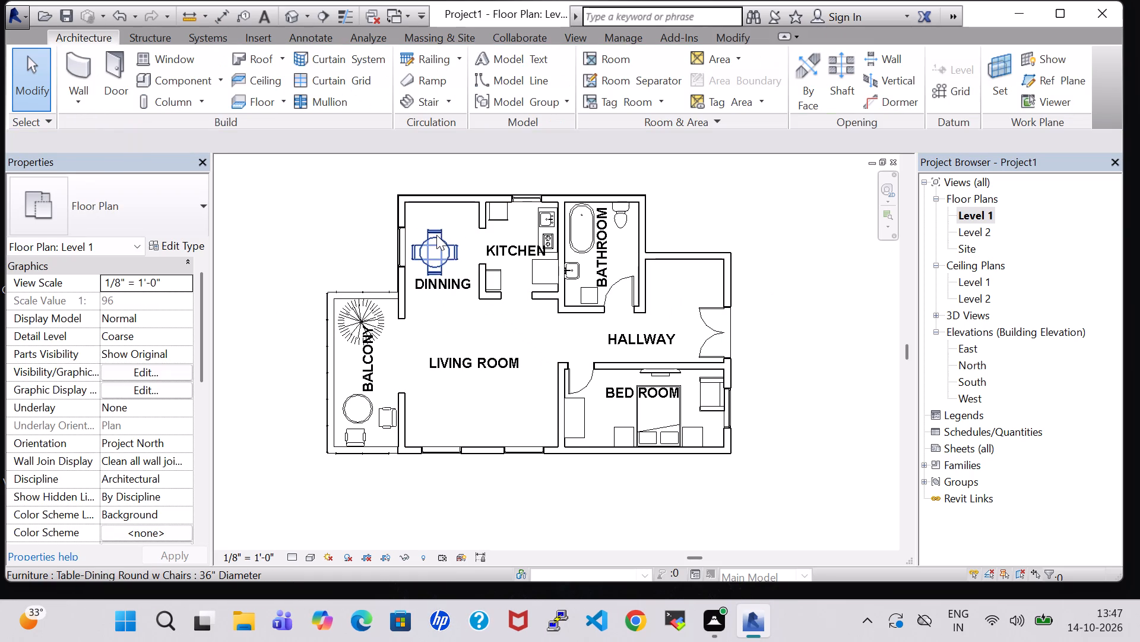
pyautogui.click(436, 235)
pyautogui.press('Right')
pyautogui.press('Right')
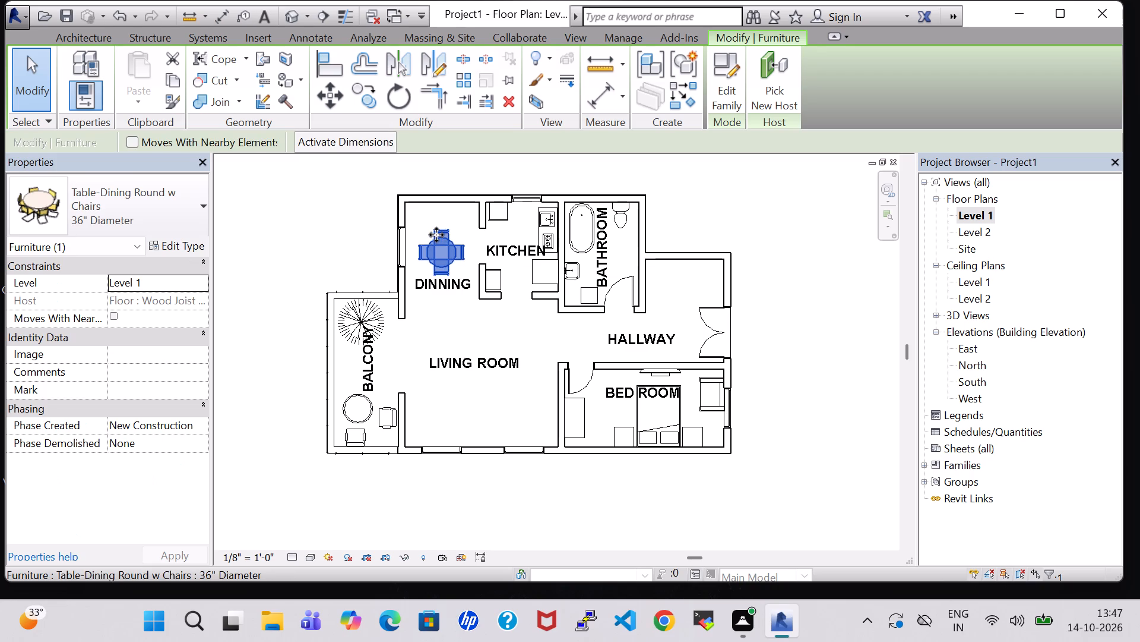
pyautogui.press('Up')
pyautogui.click(851, 334)
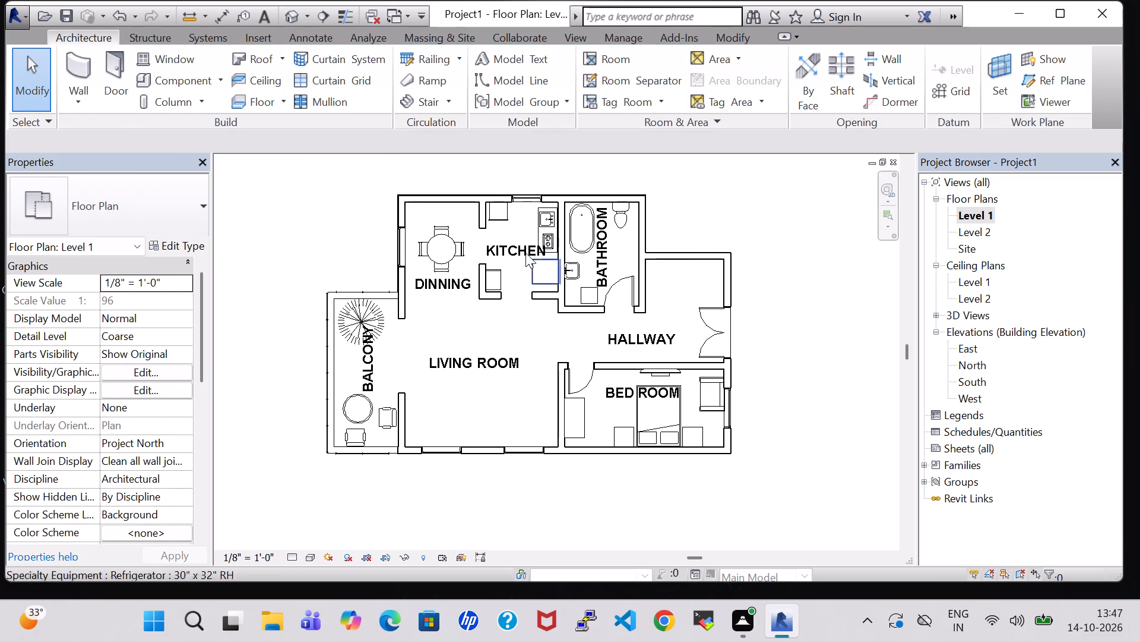
# Nudge the DINNING room tag up slightly, closer to the round dining table.
pyautogui.click(432, 291)
pyautogui.press('Up')
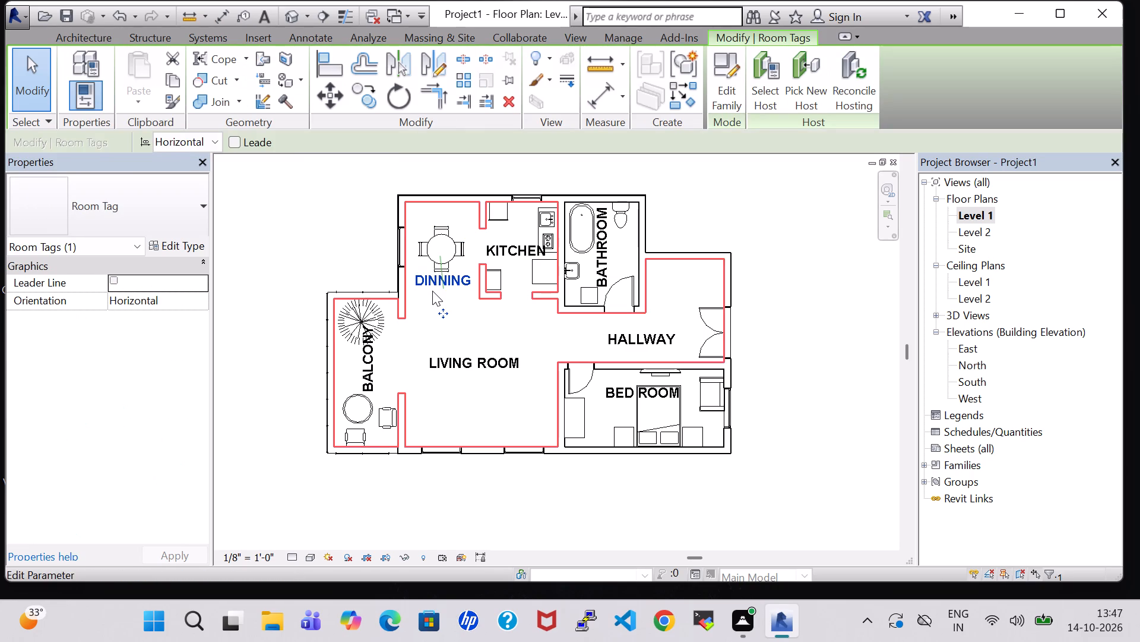
pyautogui.click(826, 309)
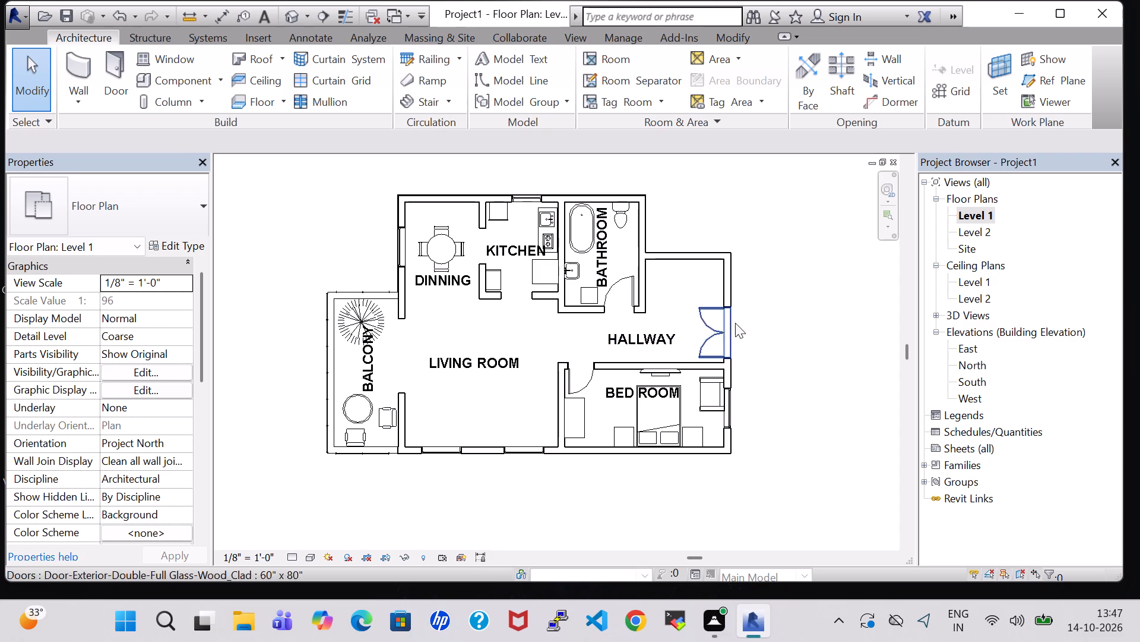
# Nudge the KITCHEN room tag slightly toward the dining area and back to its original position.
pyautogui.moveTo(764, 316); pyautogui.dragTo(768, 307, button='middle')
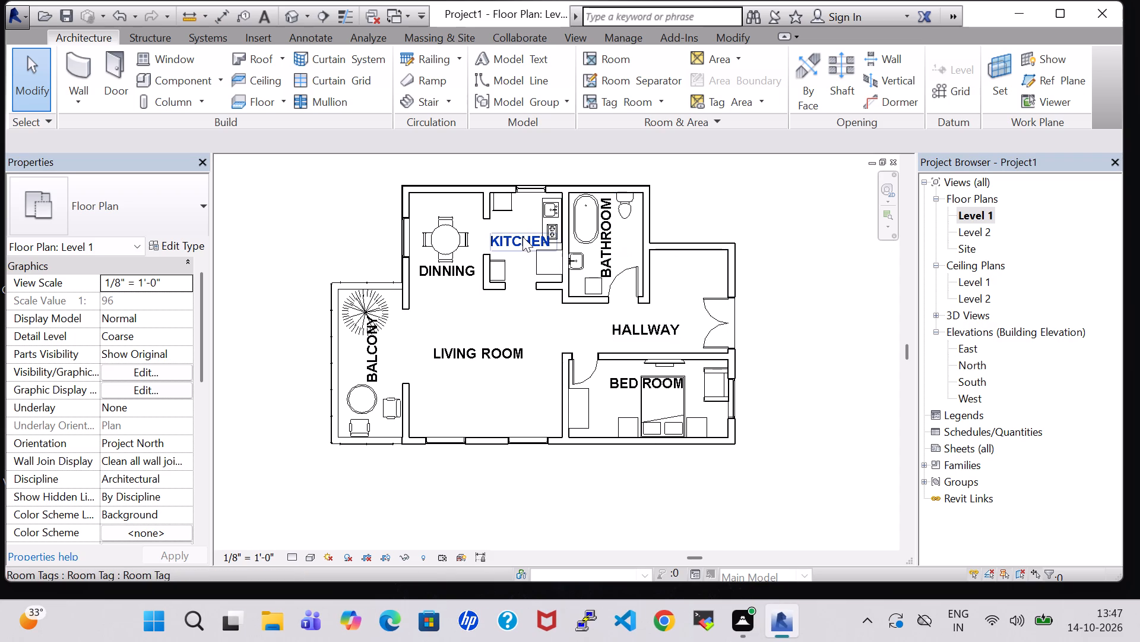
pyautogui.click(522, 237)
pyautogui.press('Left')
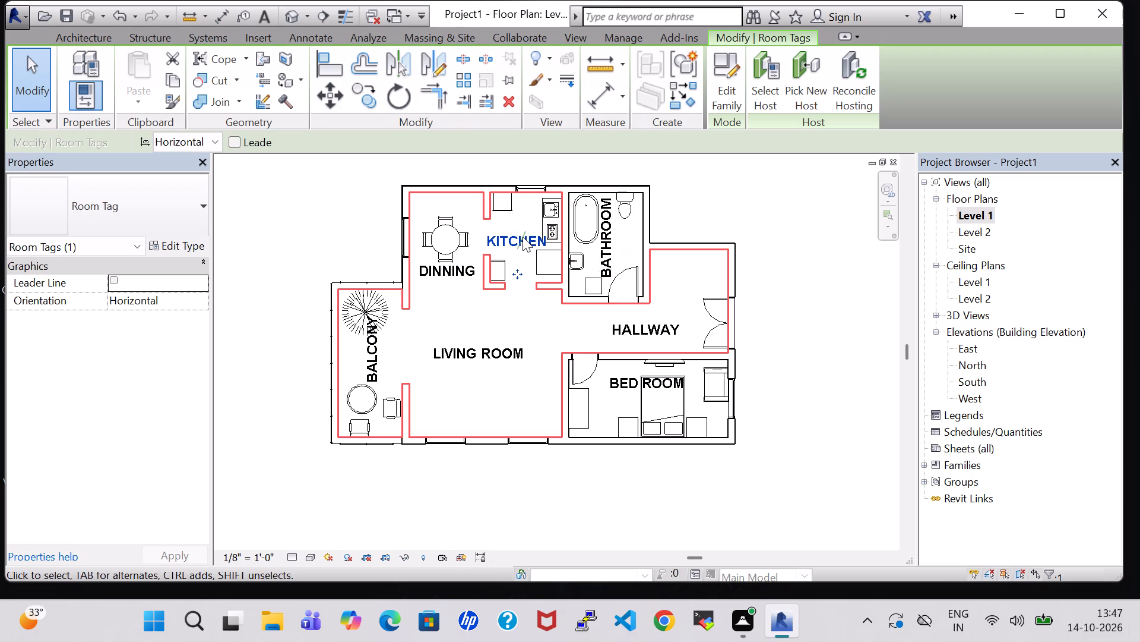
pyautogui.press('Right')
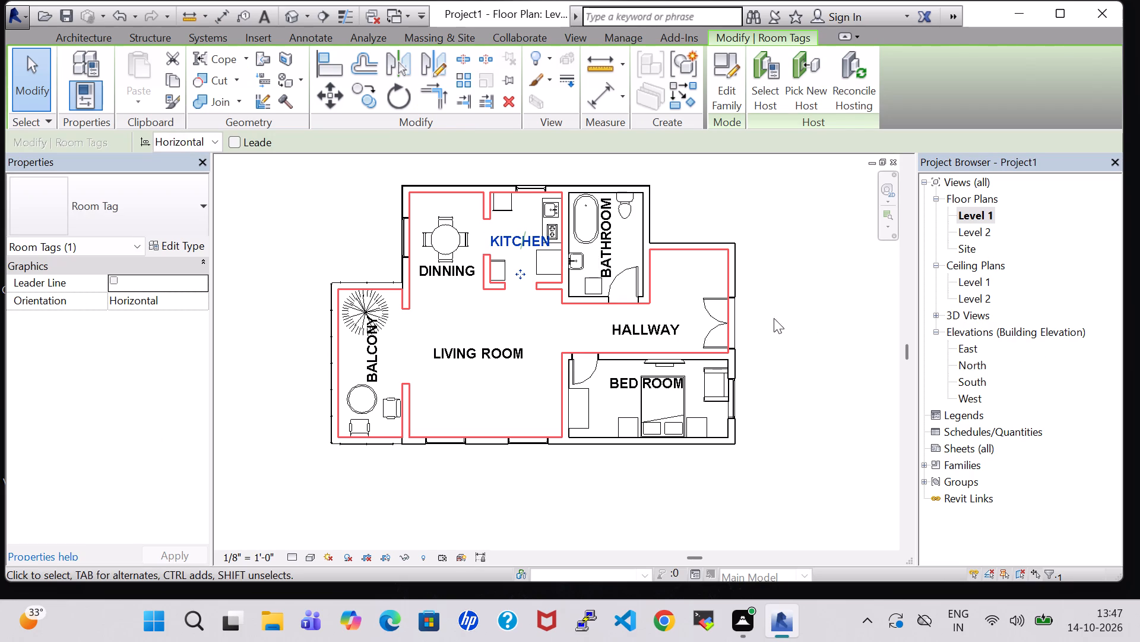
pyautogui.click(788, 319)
# Load the TV Stand family from the US Imperial library's Furniture folder.
pyautogui.scroll(-1, 788, 319)
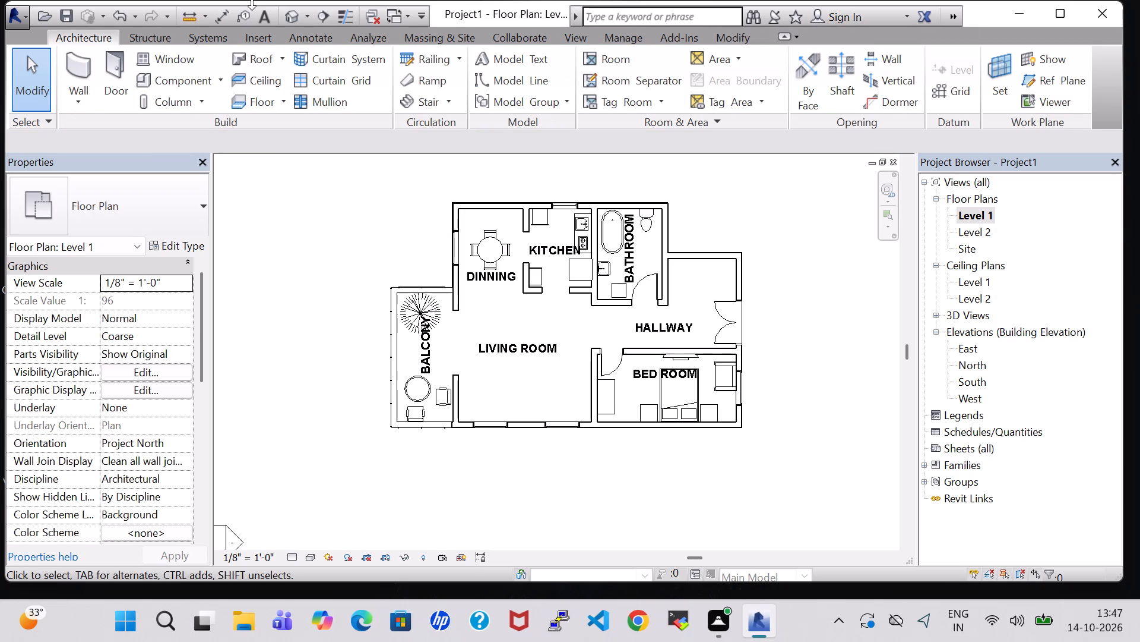
pyautogui.click(173, 78)
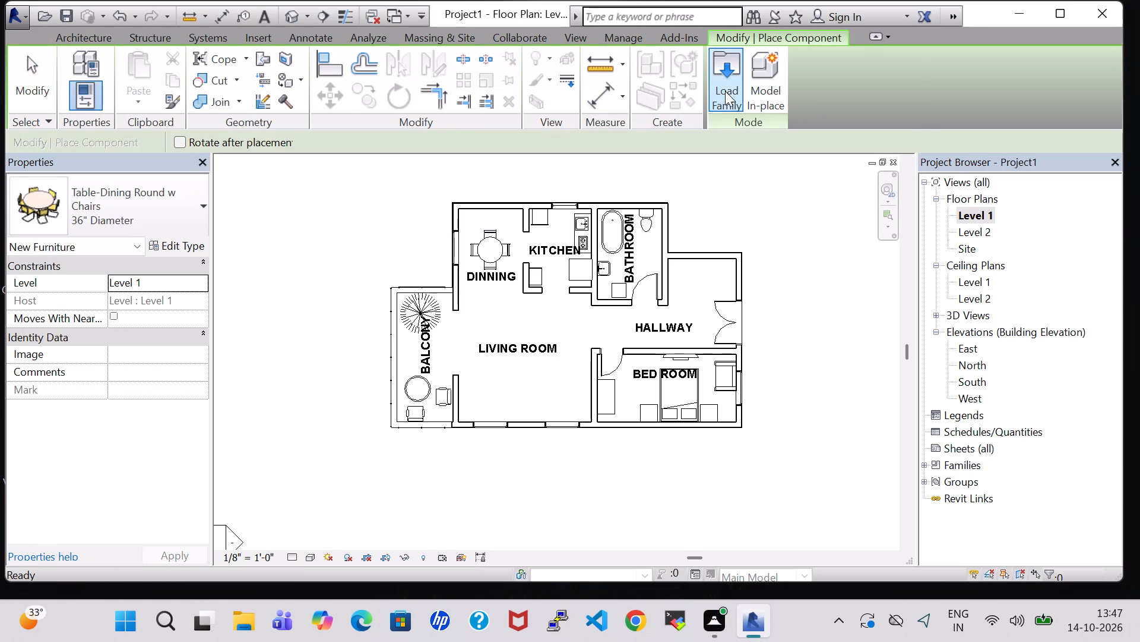
pyautogui.click(725, 91)
pyautogui.scroll(-1, 730, 298)
pyautogui.doubleClick(658, 235)
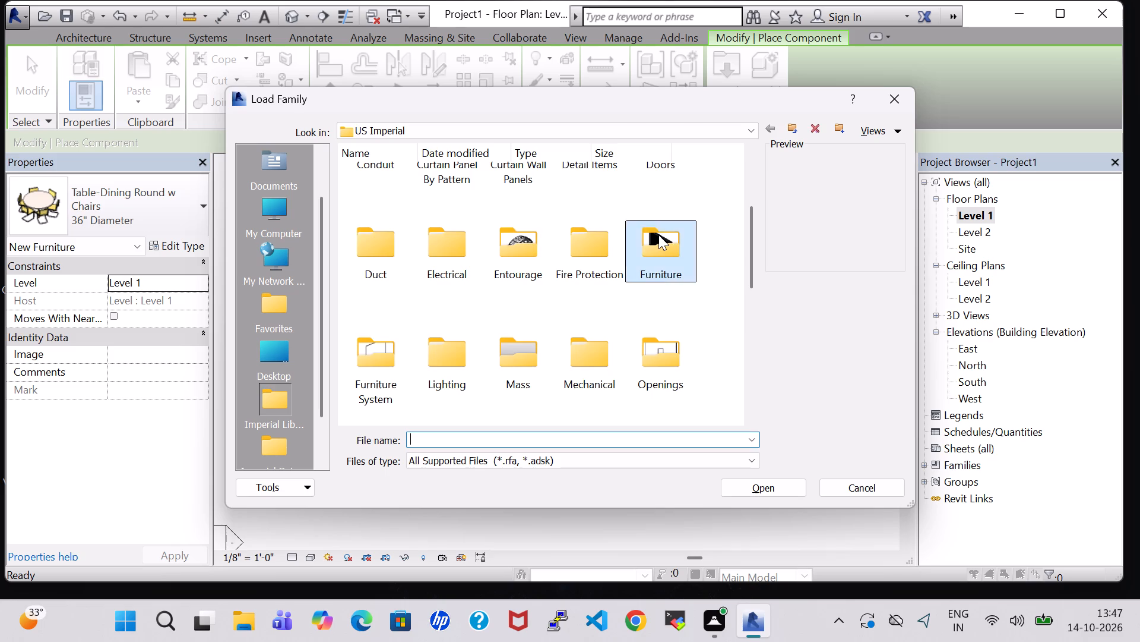
pyautogui.click(443, 299)
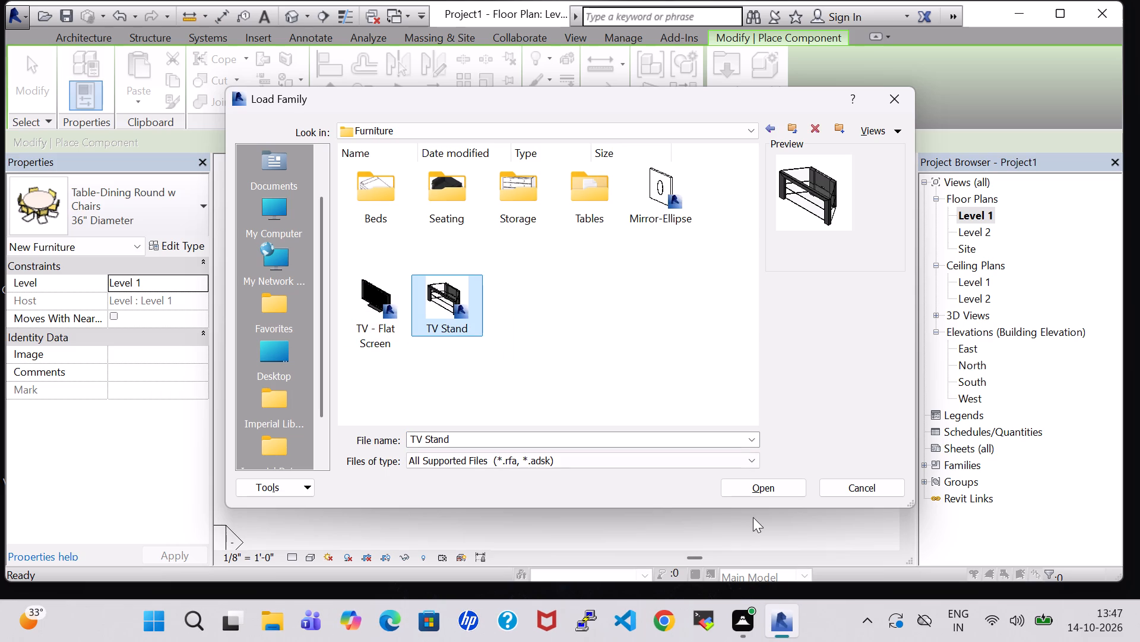
pyautogui.click(756, 495)
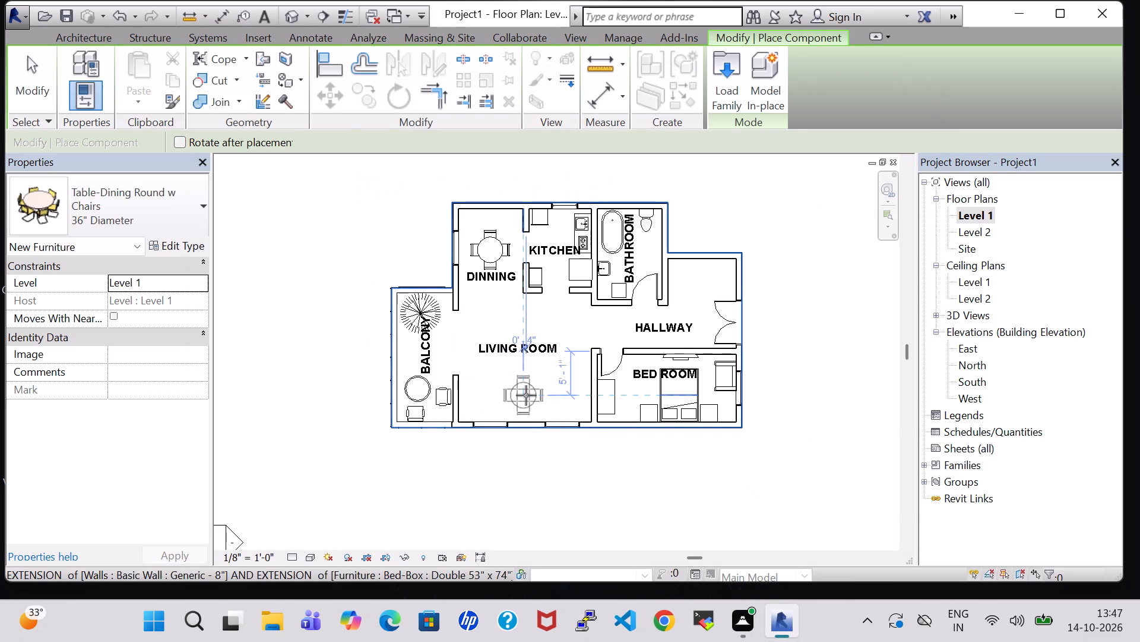
pyautogui.press('Escape')
# Look through the component types available in the project, from Bed-Box to Refrigerator, for a suitable furniture type.
pyautogui.click(170, 77)
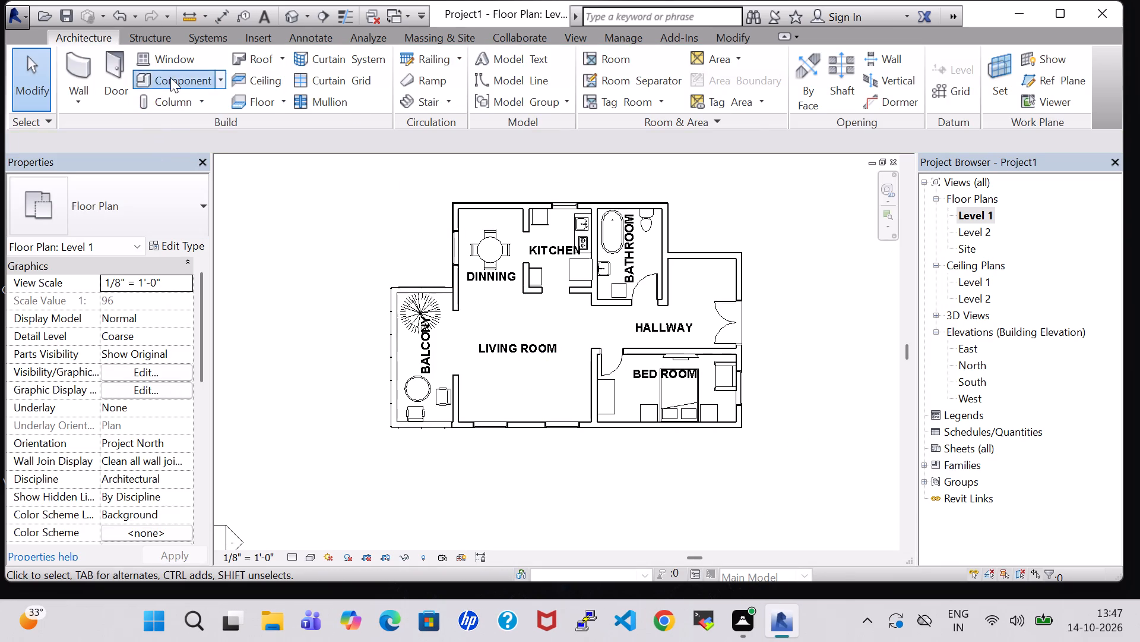
pyautogui.click(176, 206)
pyautogui.scroll(-2, 107, 348)
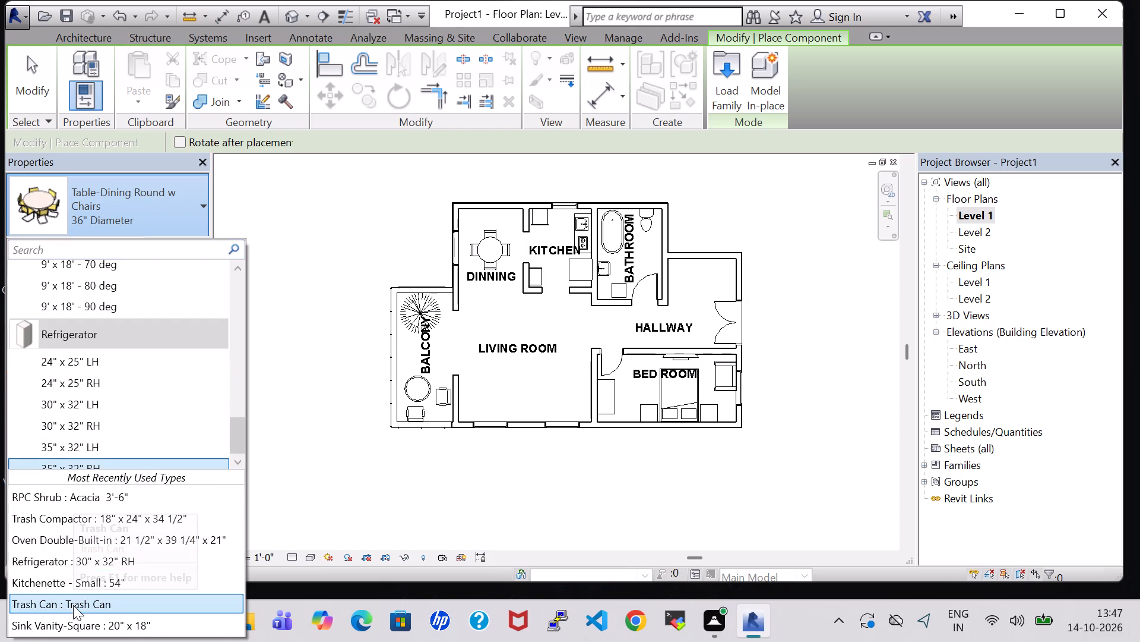
pyautogui.scroll(6, 172, 426)
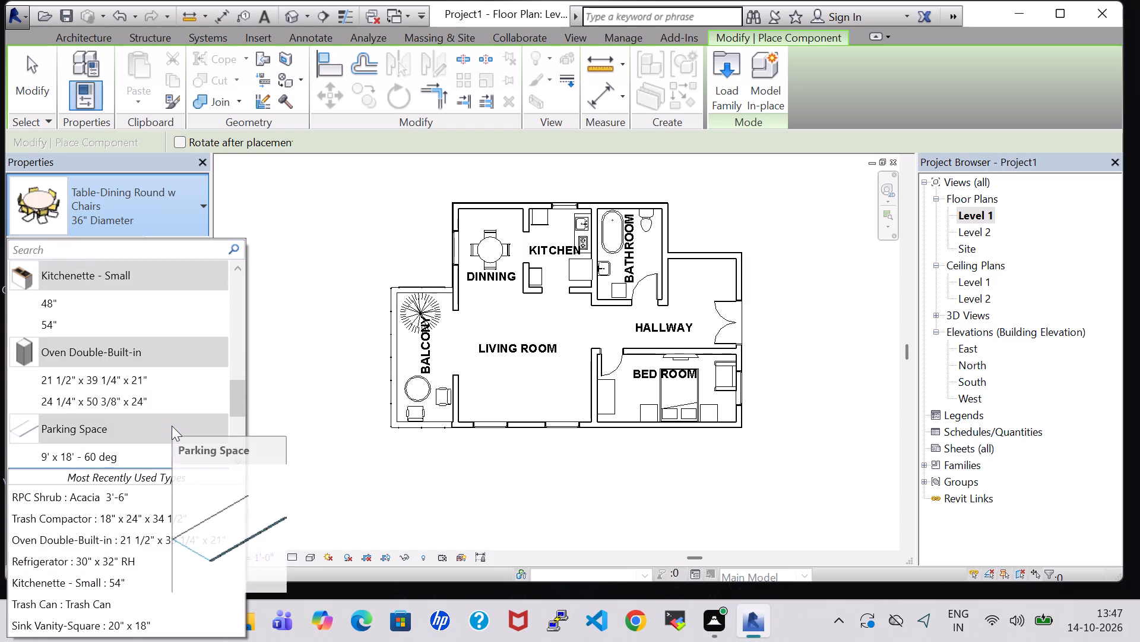
pyautogui.scroll(12, 172, 426)
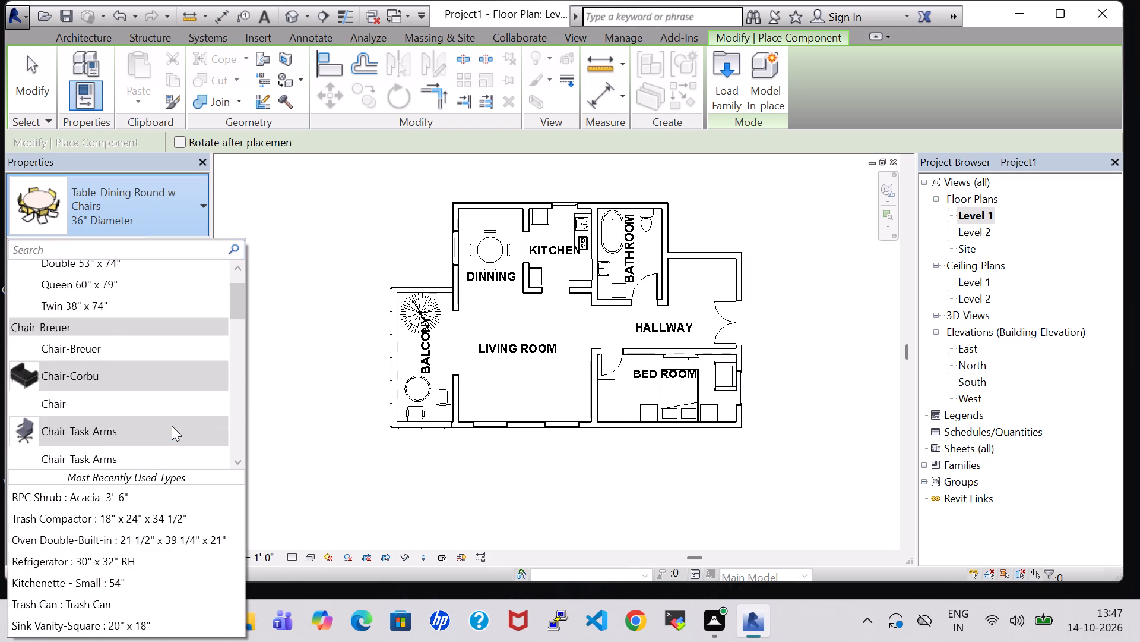
pyautogui.scroll(3, 172, 426)
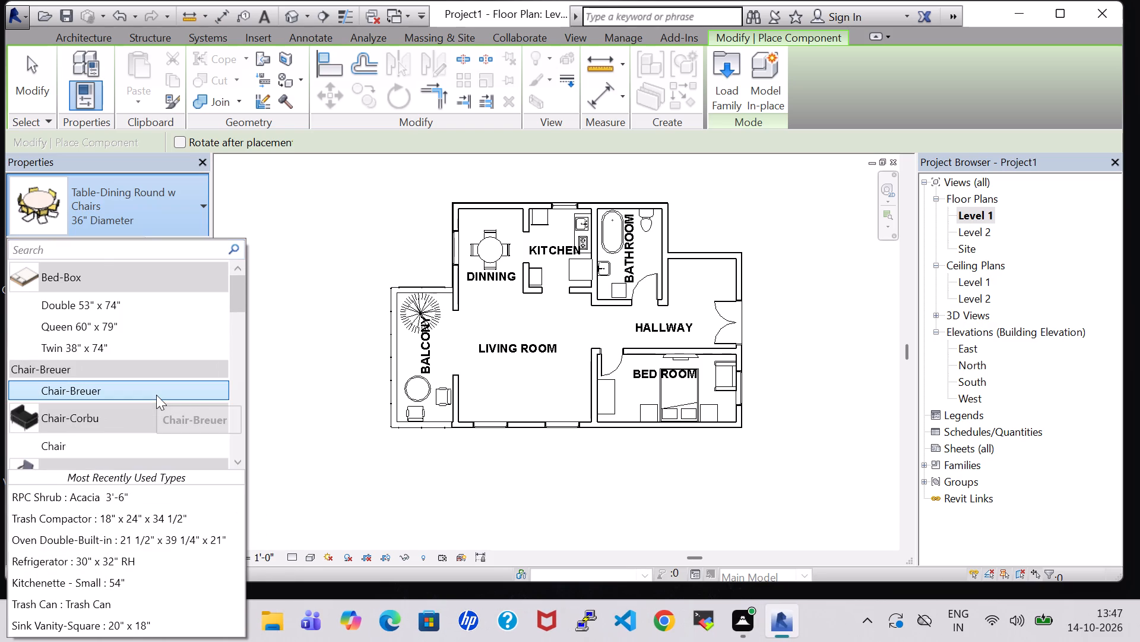
pyautogui.scroll(-7, 155, 390)
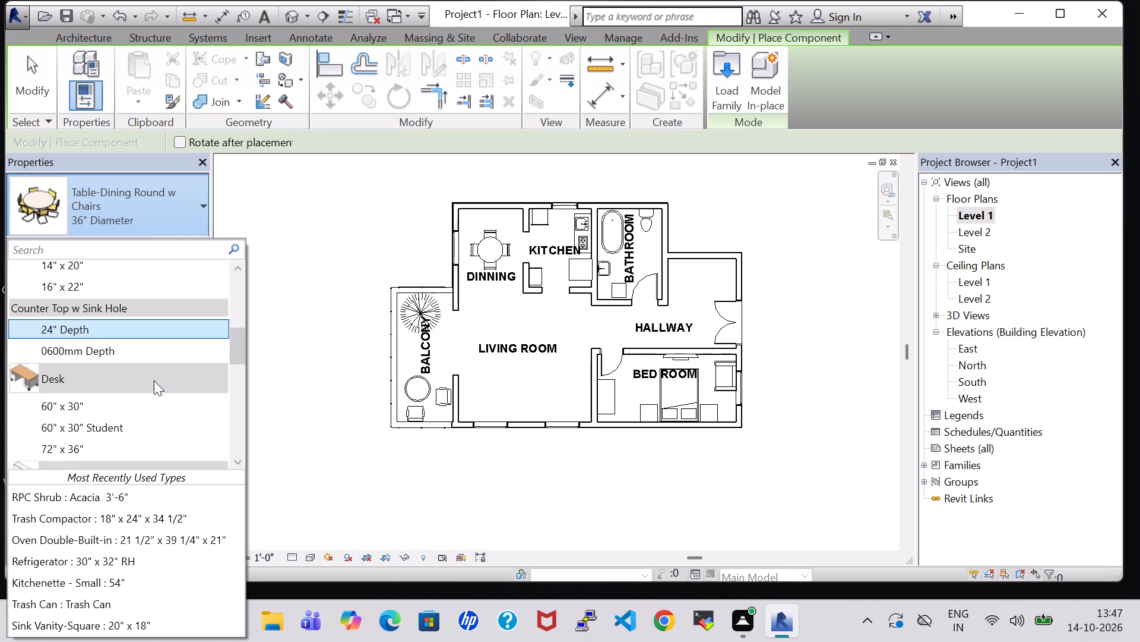
pyautogui.scroll(-9, 154, 380)
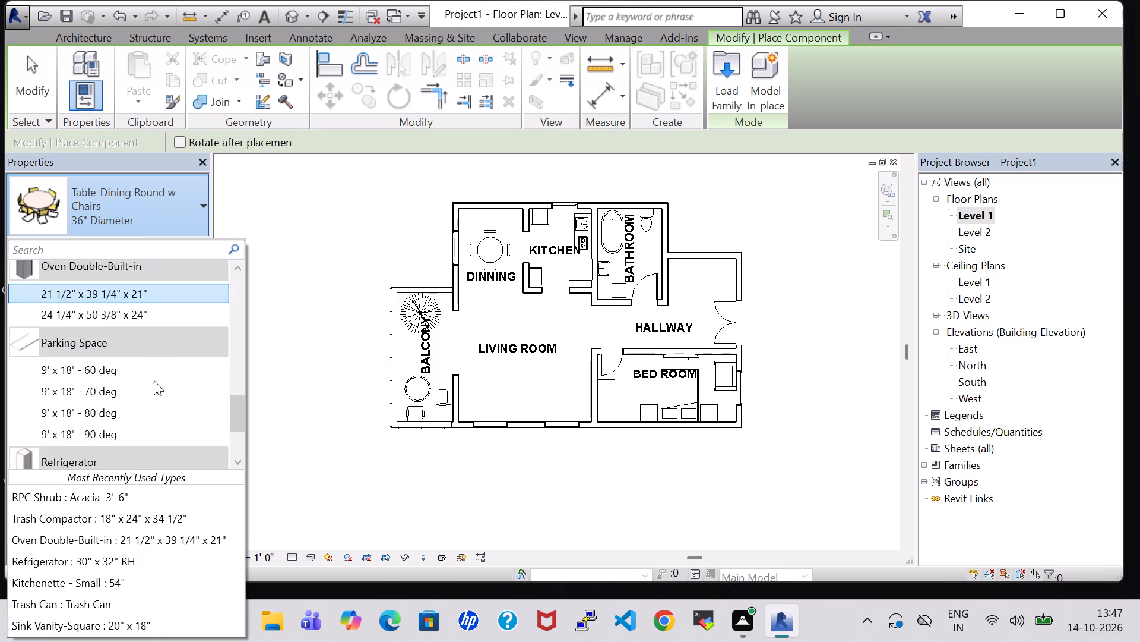
pyautogui.scroll(-9, 154, 380)
pyautogui.press('Escape')
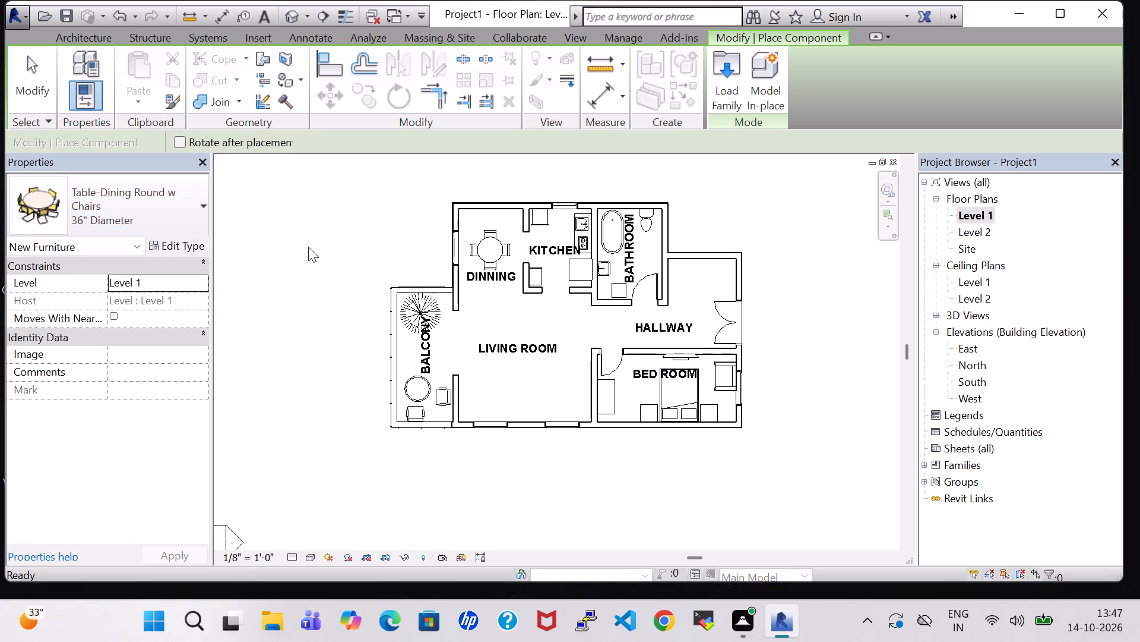
pyautogui.press('Escape')
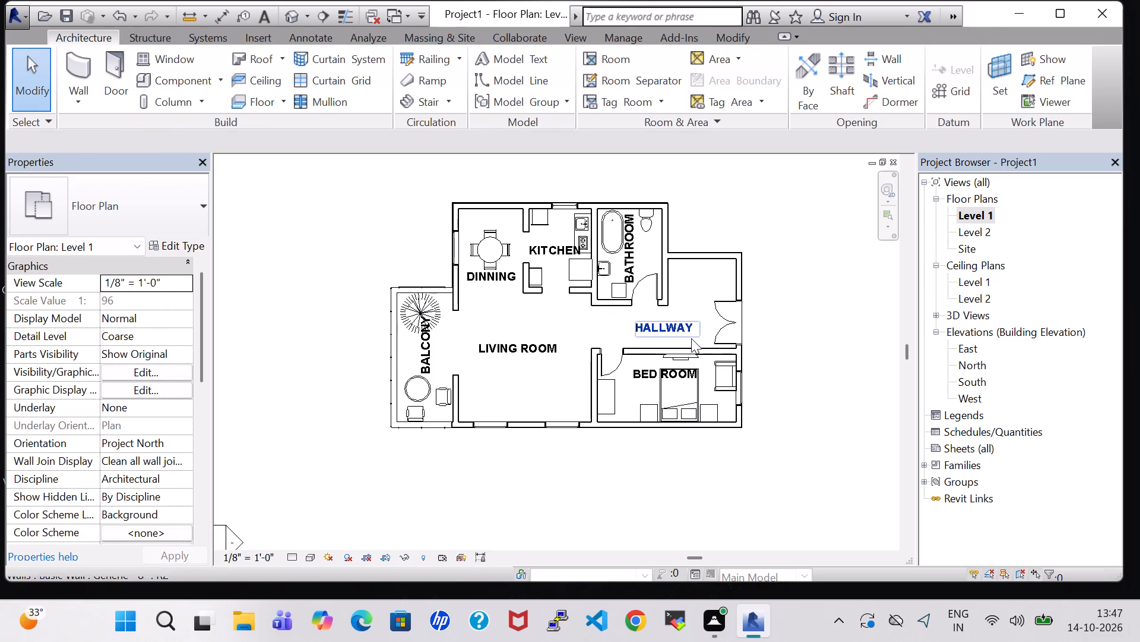
pyautogui.press('Escape')
pyautogui.click(190, 84)
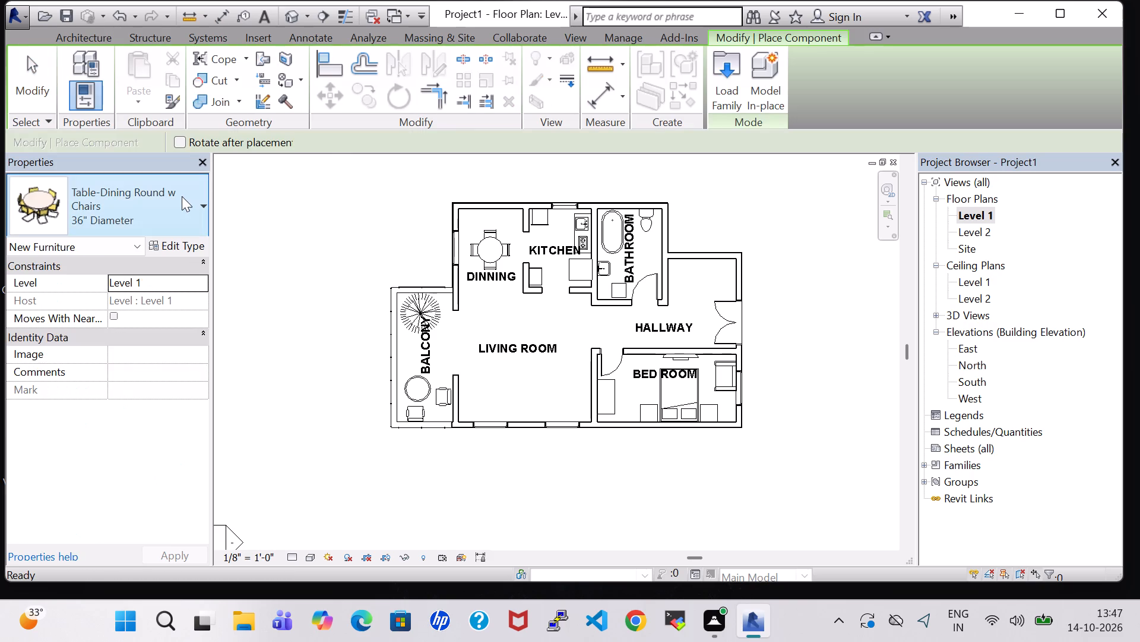
pyautogui.click(182, 196)
pyautogui.scroll(-3, 148, 314)
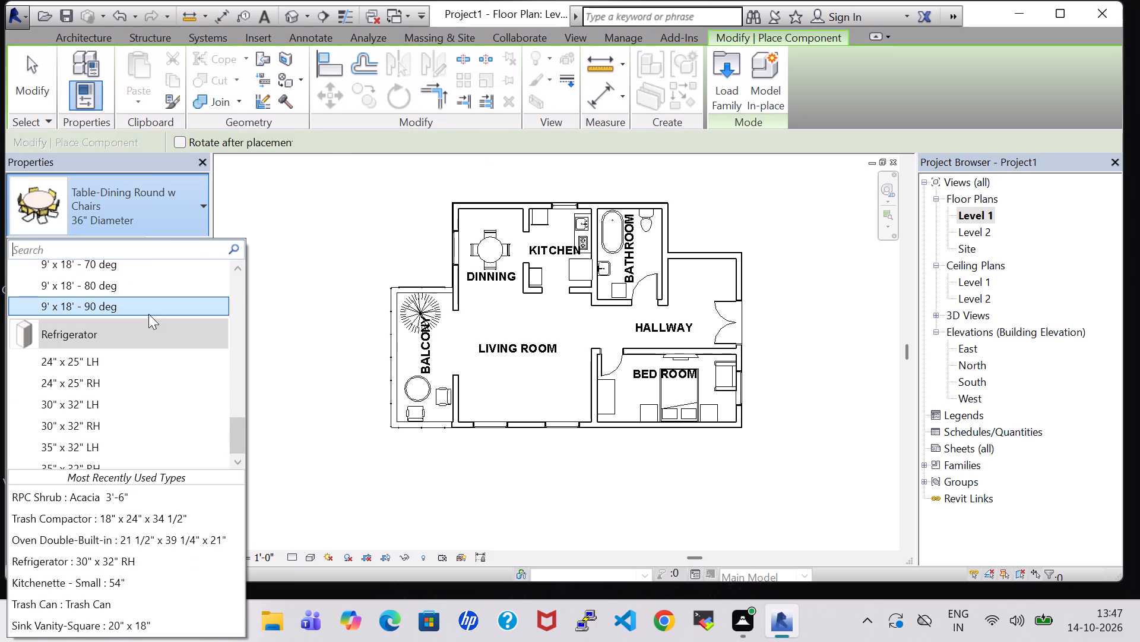
pyautogui.scroll(4, 126, 401)
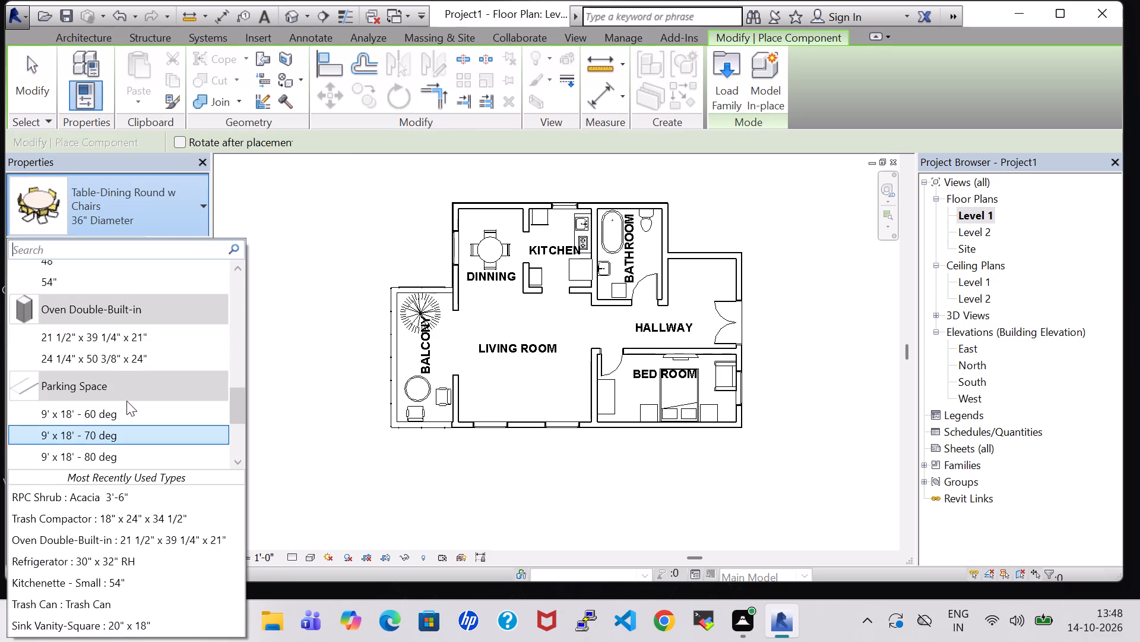
pyautogui.scroll(8, 126, 401)
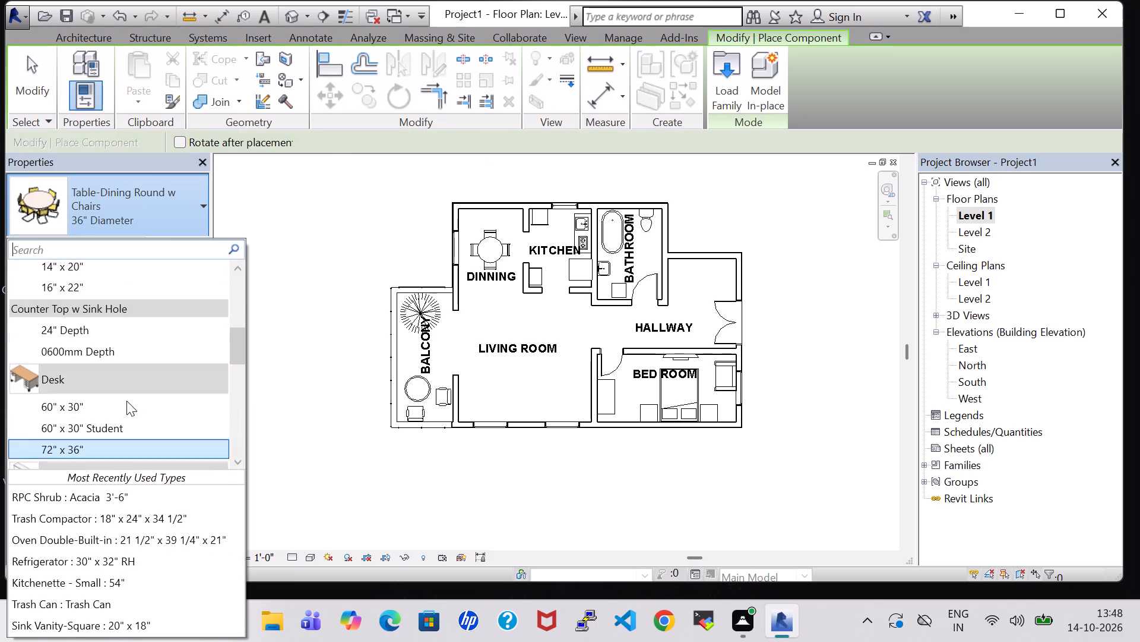
pyautogui.scroll(5, 126, 401)
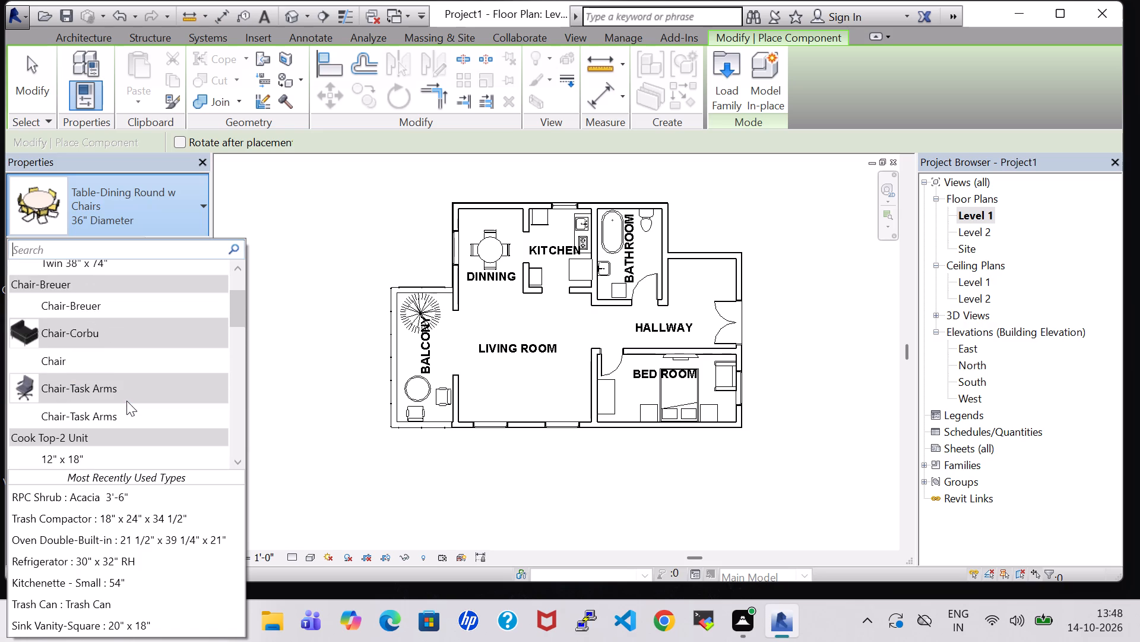
pyautogui.scroll(2, 126, 401)
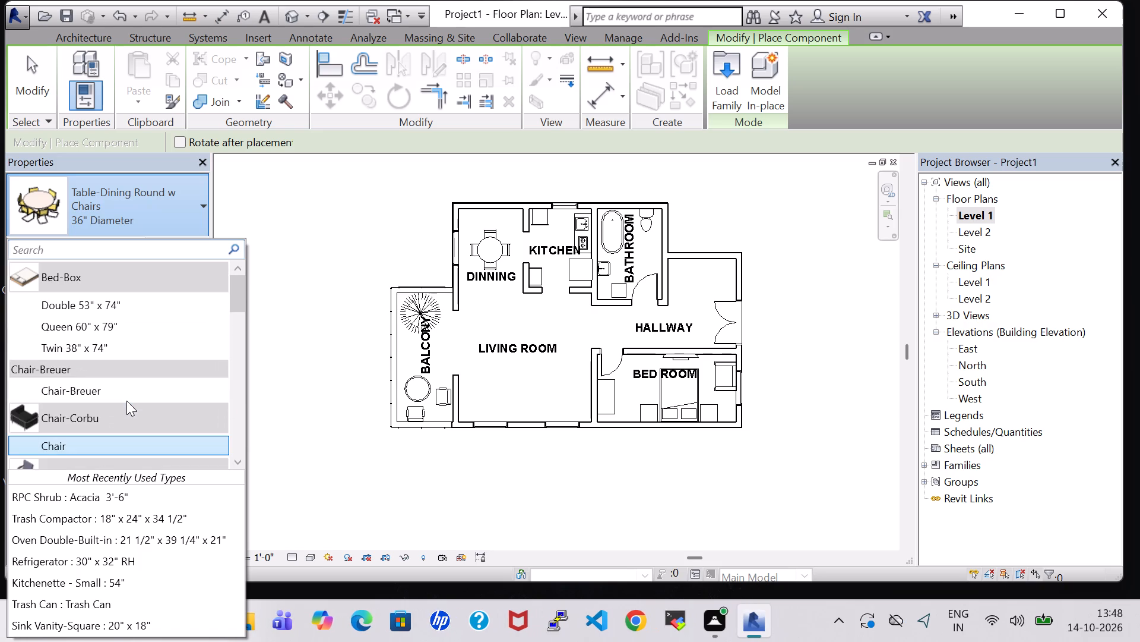
pyautogui.scroll(3, 126, 401)
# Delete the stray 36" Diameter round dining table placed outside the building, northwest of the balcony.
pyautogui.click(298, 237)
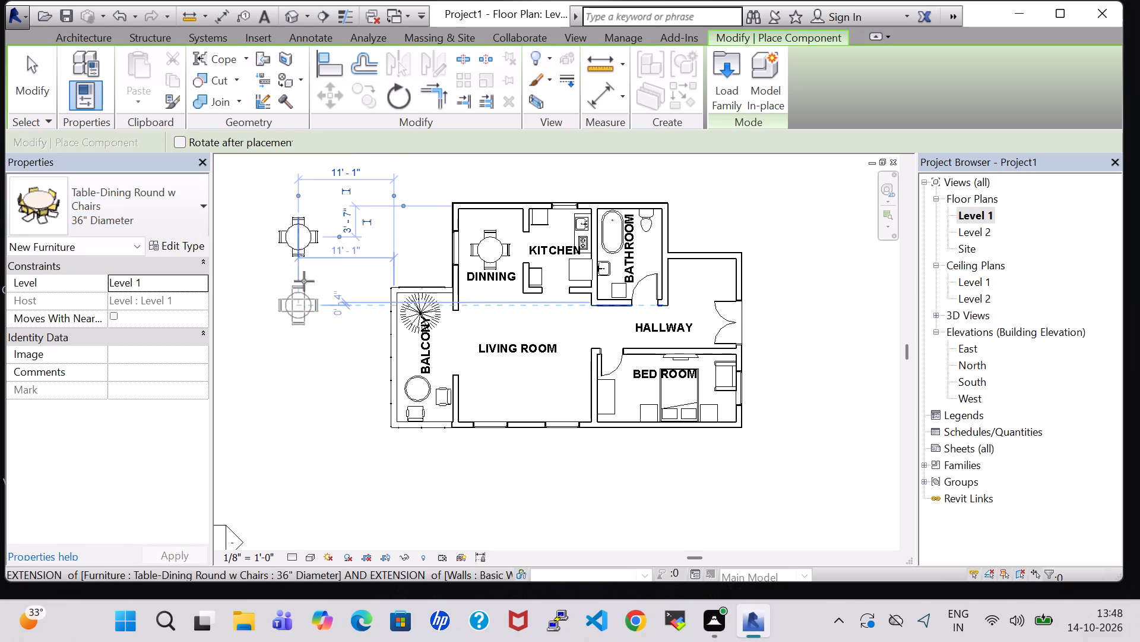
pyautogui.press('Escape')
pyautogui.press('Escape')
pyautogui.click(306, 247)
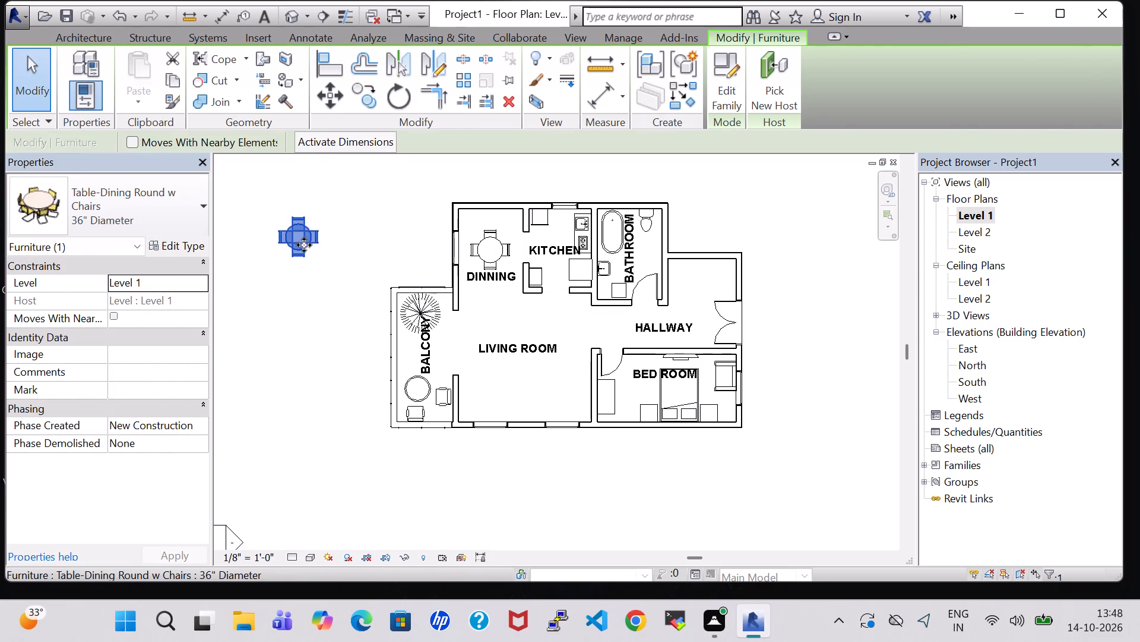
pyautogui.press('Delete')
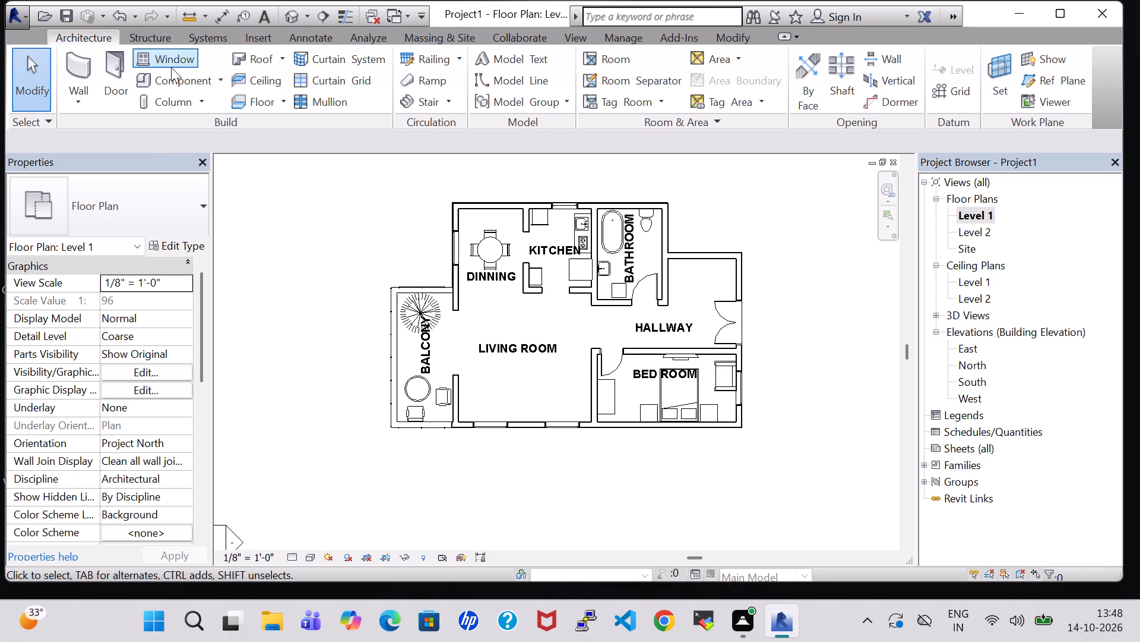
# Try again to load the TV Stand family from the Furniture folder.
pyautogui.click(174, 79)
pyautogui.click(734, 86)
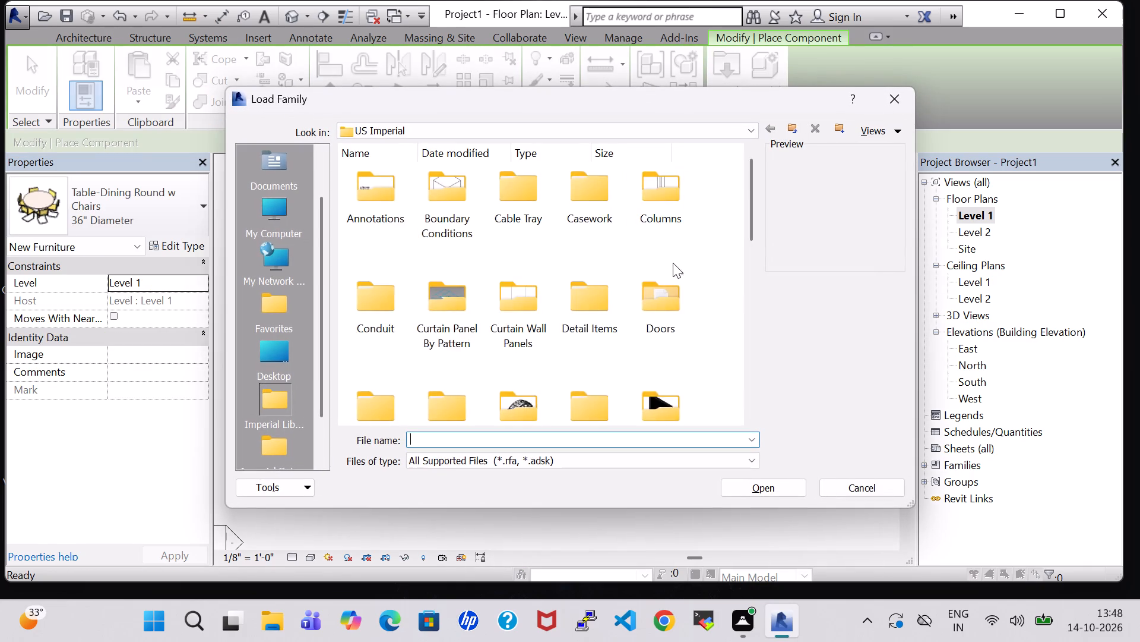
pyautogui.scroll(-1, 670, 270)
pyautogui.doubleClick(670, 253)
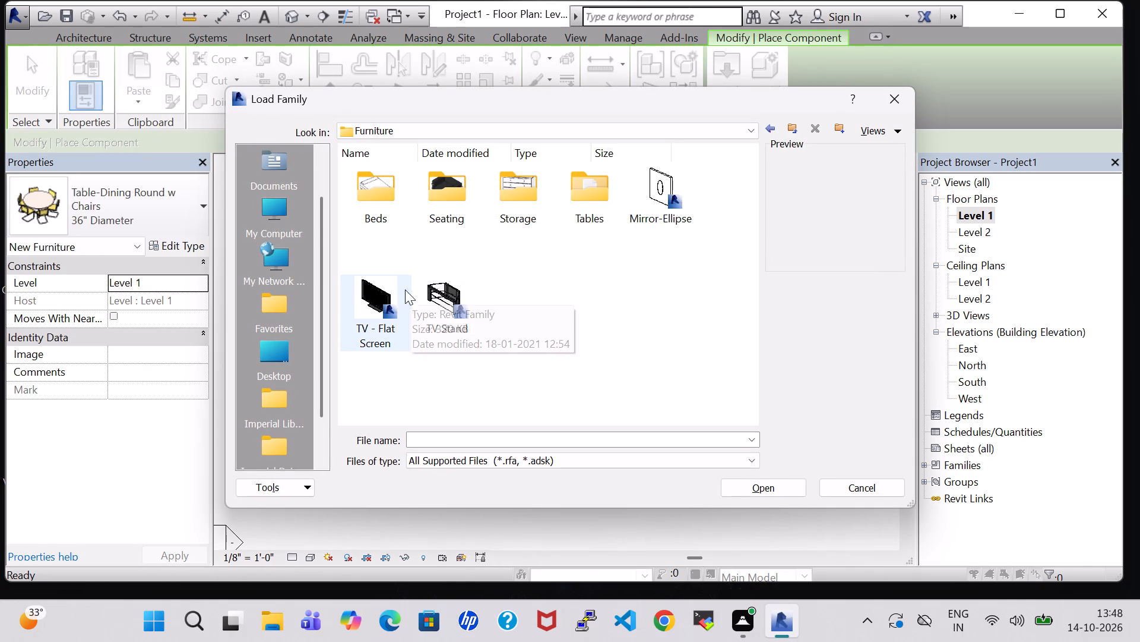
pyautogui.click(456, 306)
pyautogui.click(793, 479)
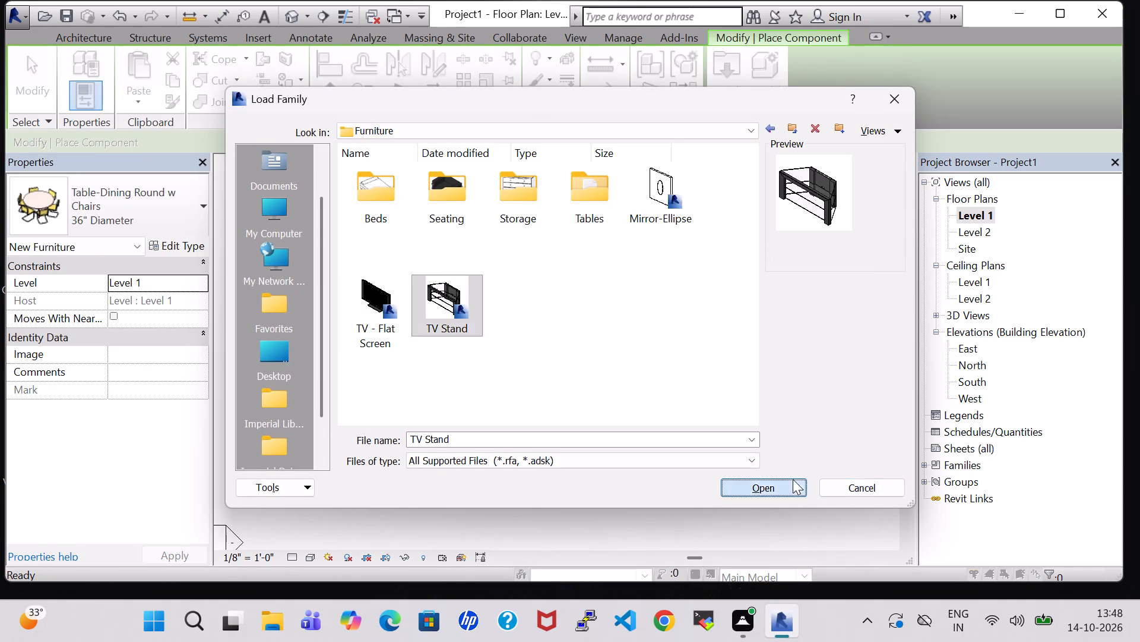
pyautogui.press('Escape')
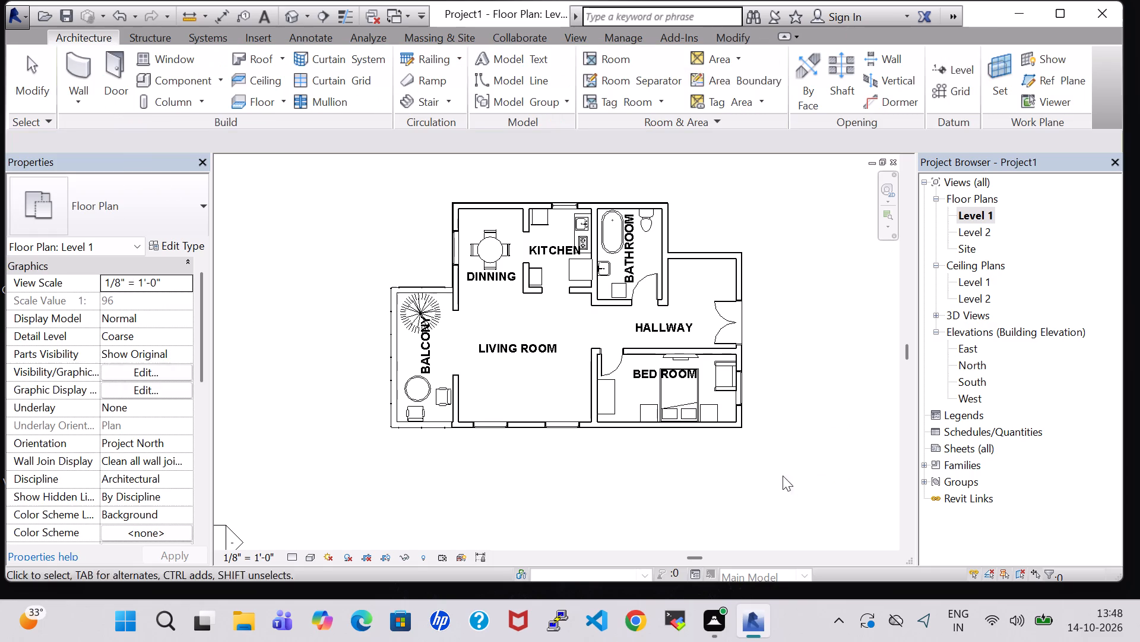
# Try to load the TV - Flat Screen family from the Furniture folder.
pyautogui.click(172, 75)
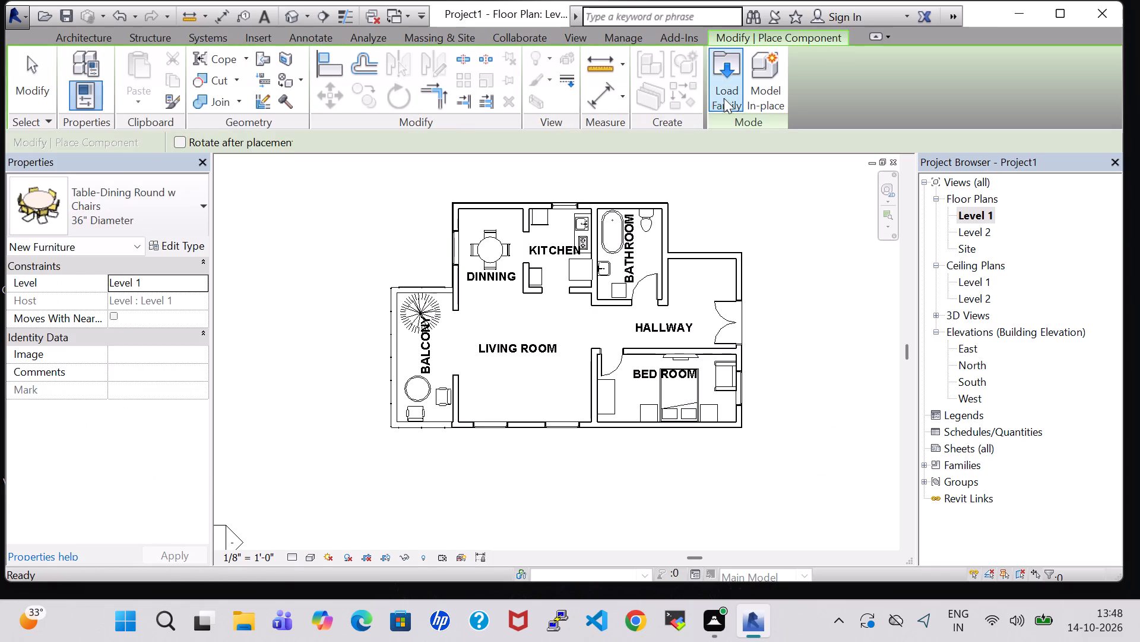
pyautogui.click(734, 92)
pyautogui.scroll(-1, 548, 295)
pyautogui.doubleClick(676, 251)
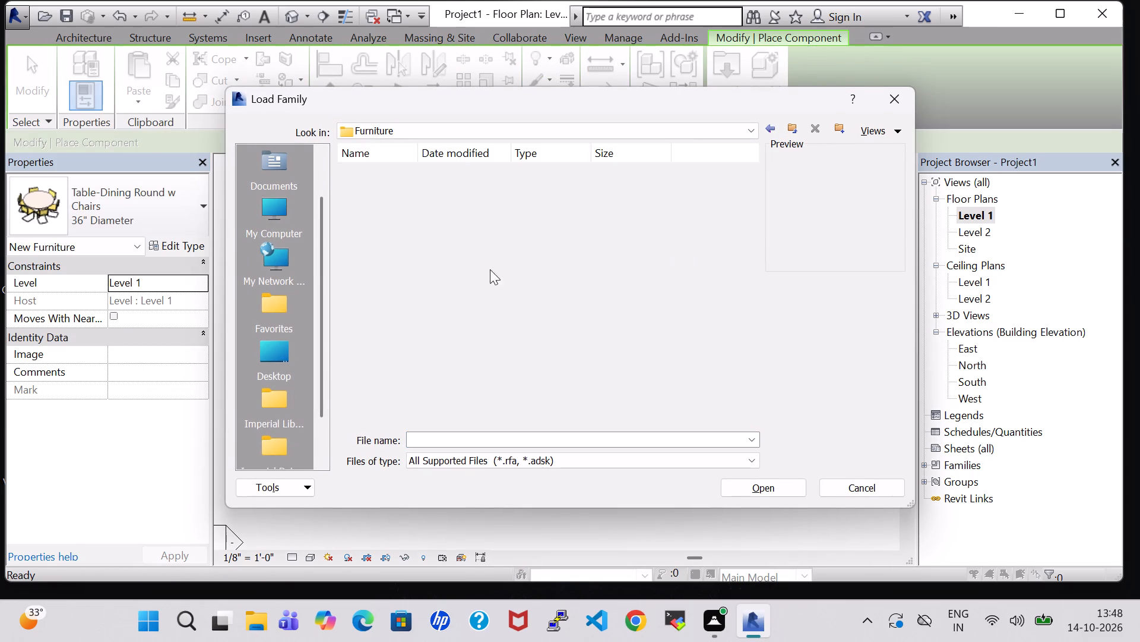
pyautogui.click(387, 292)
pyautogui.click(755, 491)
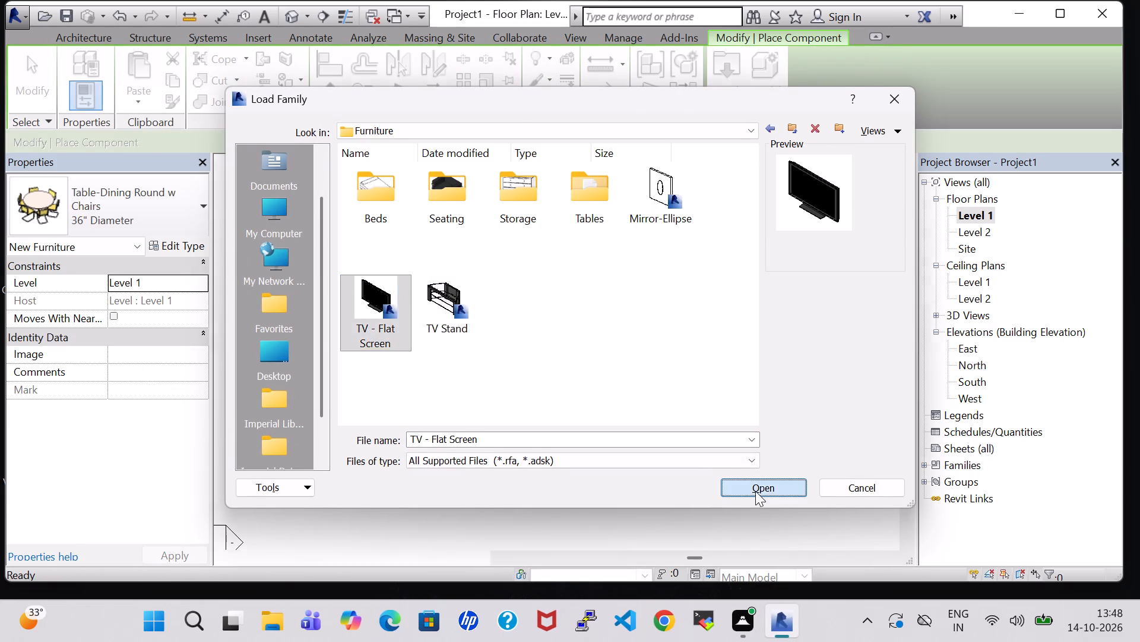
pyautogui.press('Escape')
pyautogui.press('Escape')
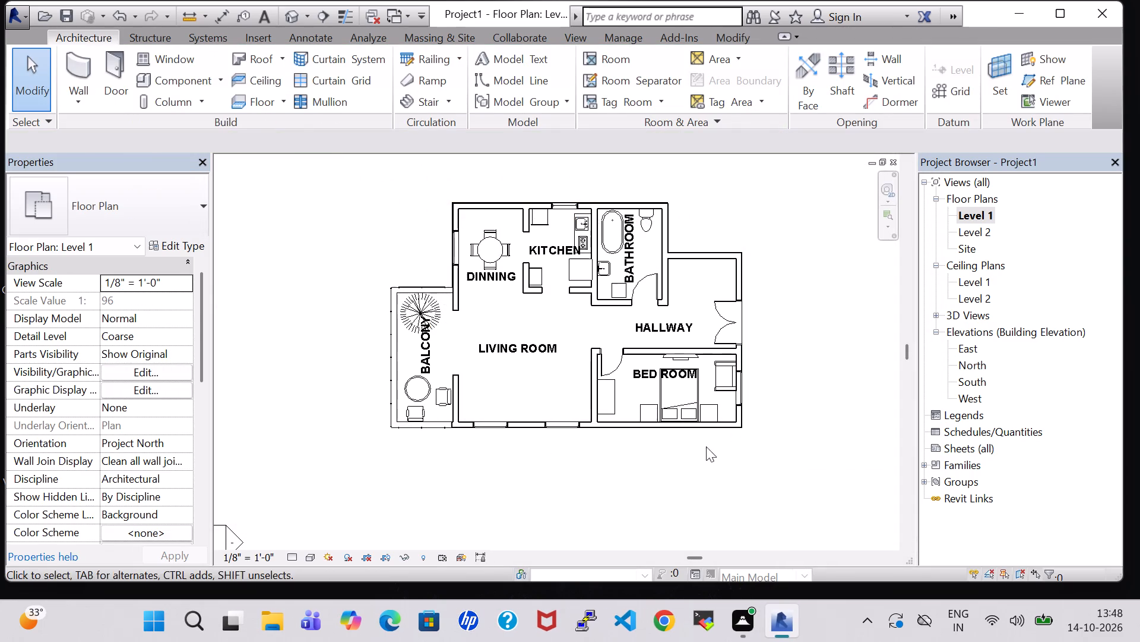
# Change the 50" flat-screen TV on the bedroom's north wall to the TV Stand type.
pyautogui.click(688, 360)
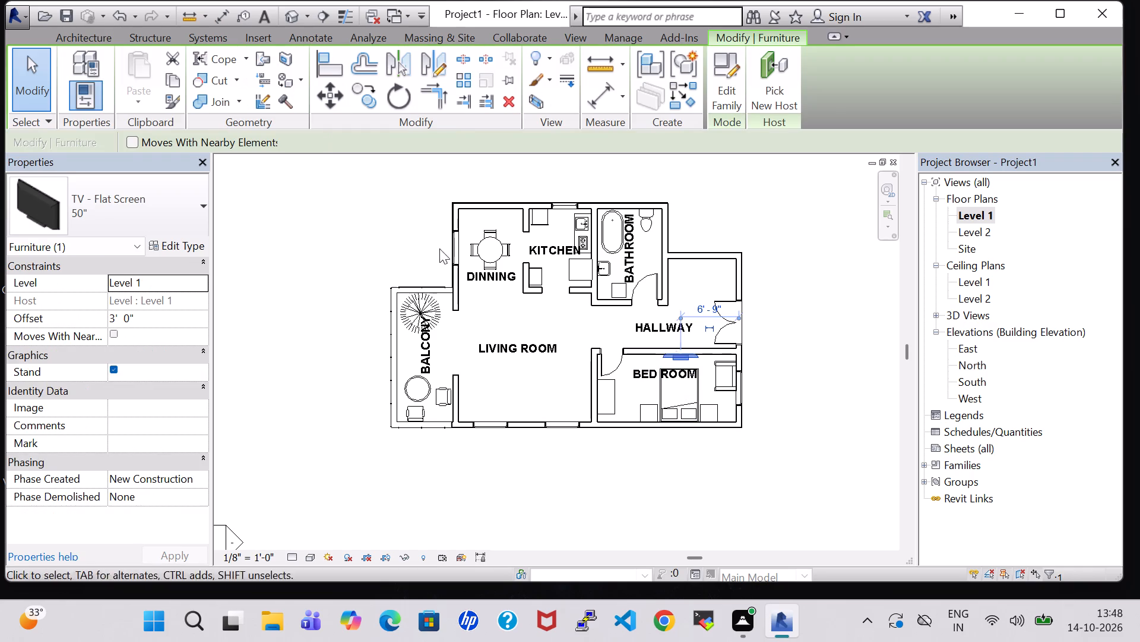
pyautogui.click(140, 202)
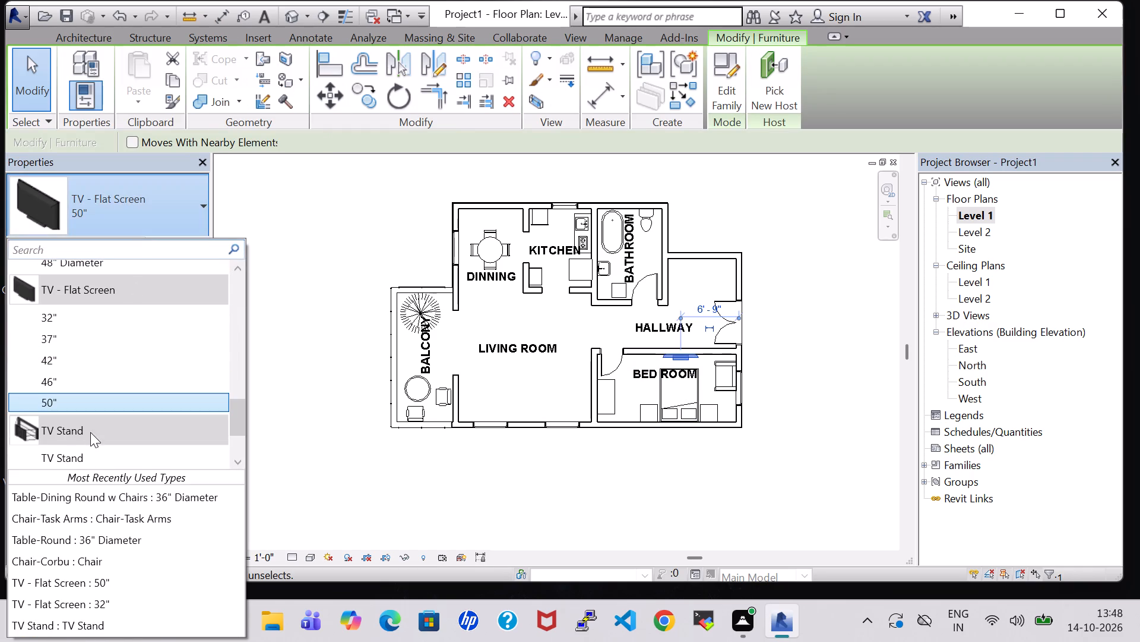
pyautogui.scroll(-1, 87, 453)
pyautogui.click(83, 417)
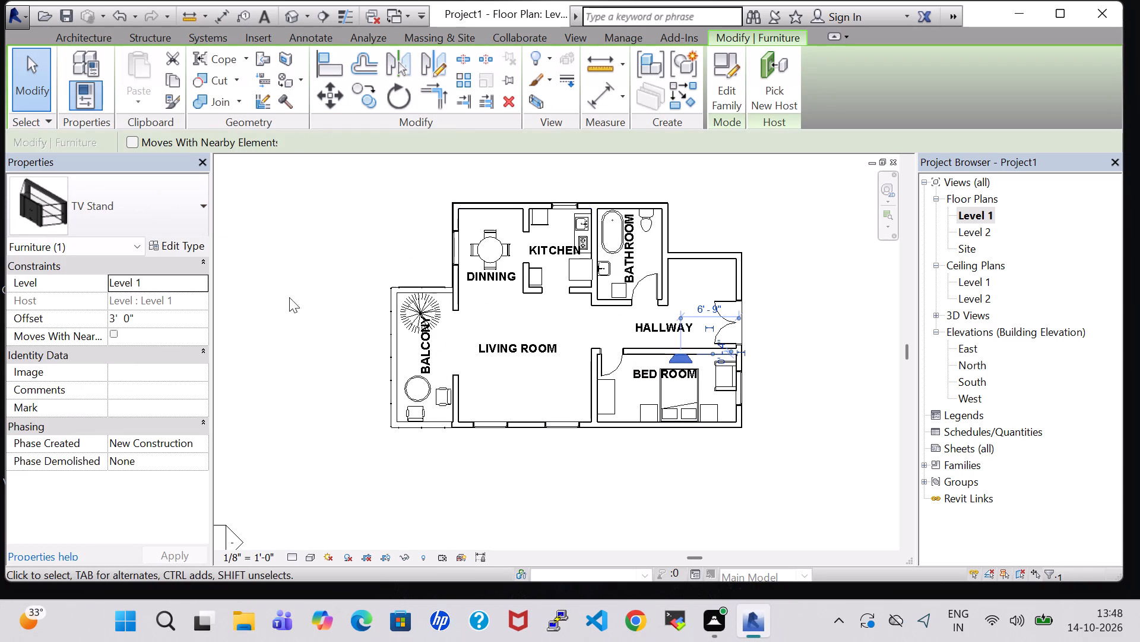
# Start placing a new component and choose the TV Stand type for it.
pyautogui.click(113, 39)
pyautogui.click(176, 86)
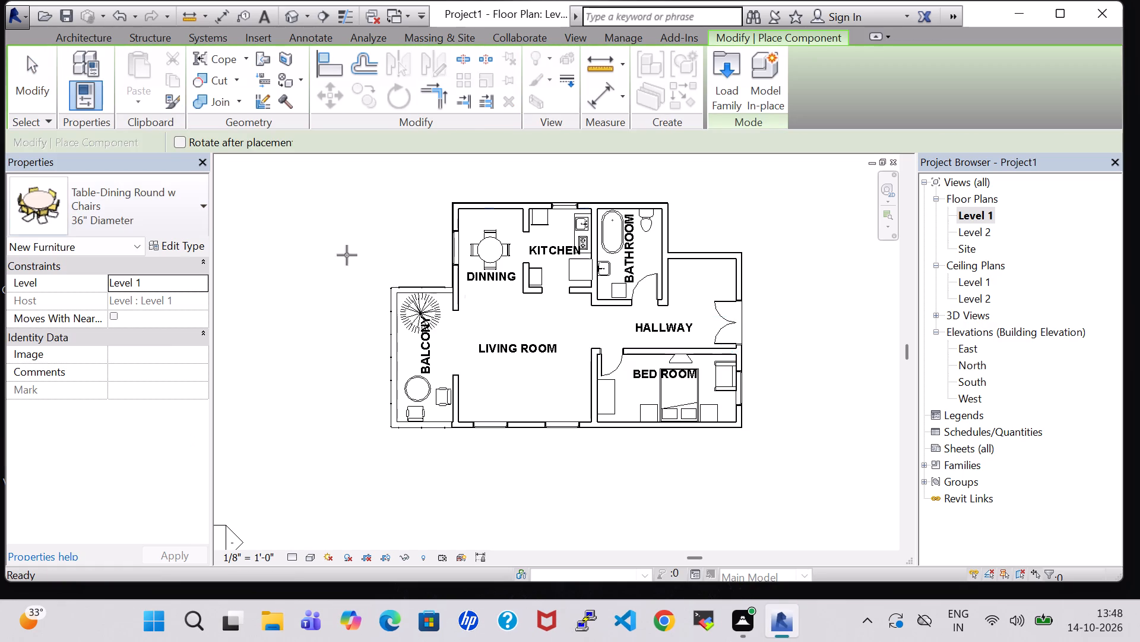
pyautogui.click(182, 207)
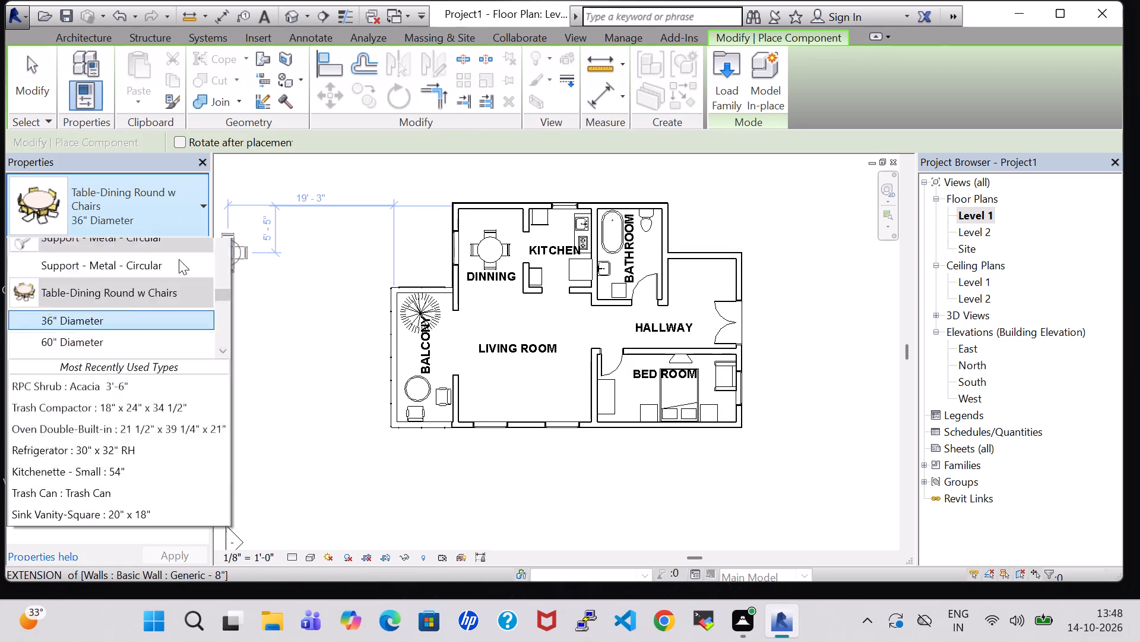
pyautogui.scroll(-11, 141, 350)
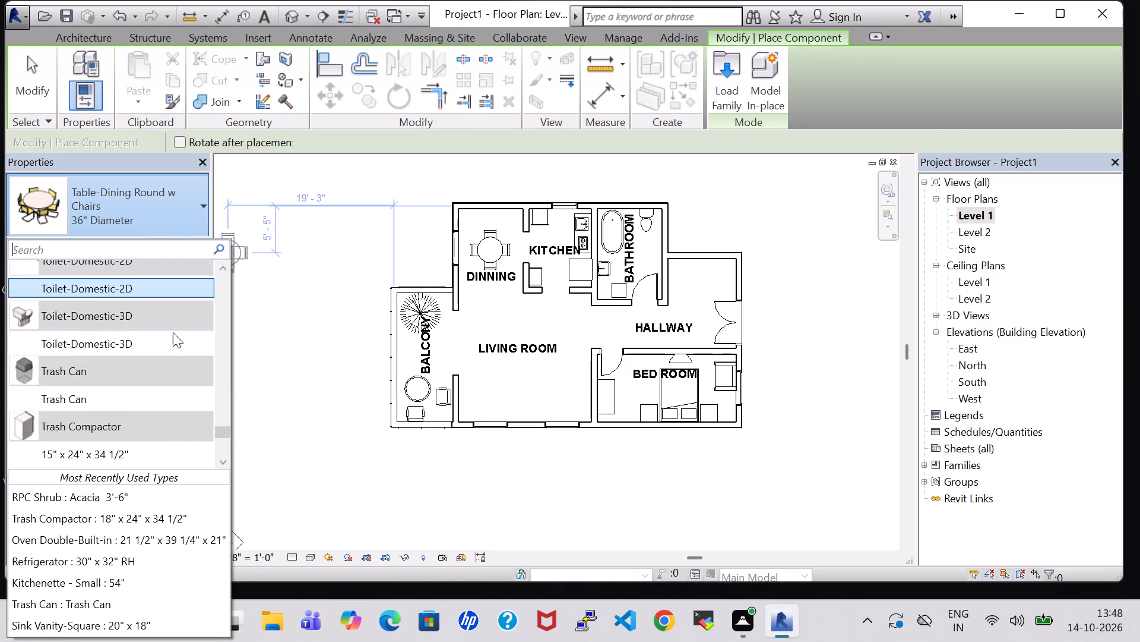
pyautogui.scroll(-1, 173, 332)
pyautogui.scroll(7, 173, 332)
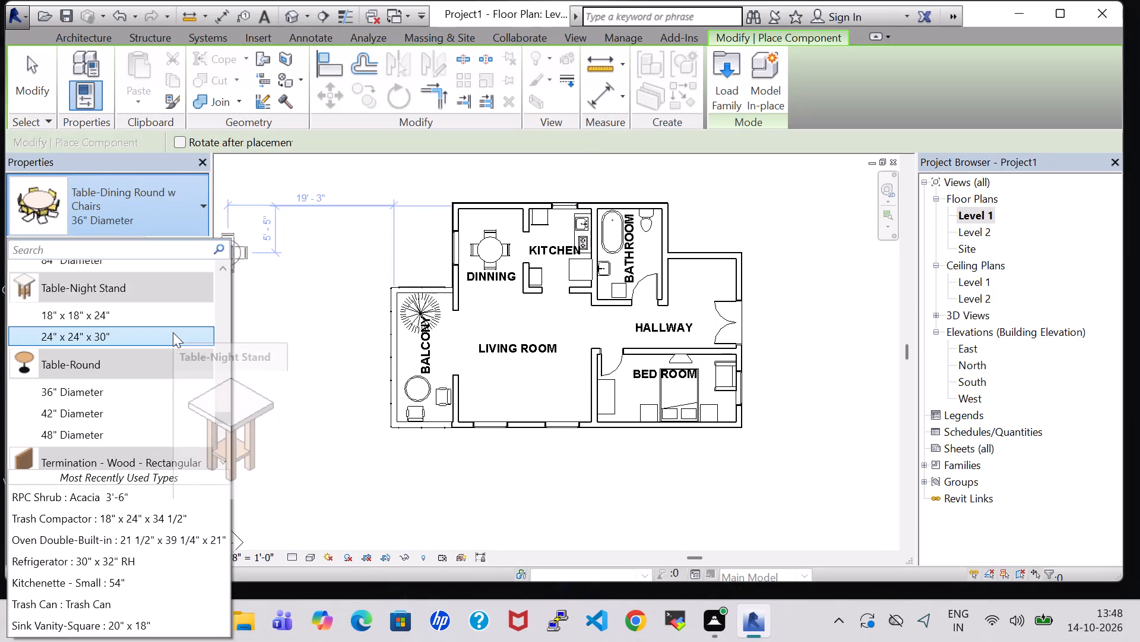
pyautogui.scroll(-11, 173, 332)
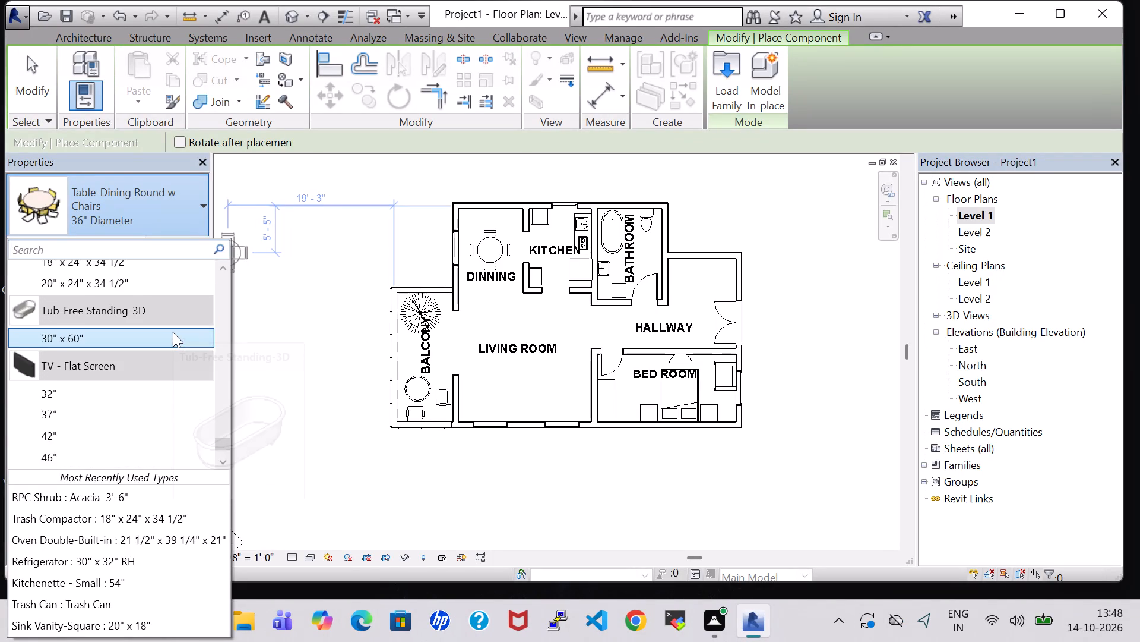
pyautogui.scroll(-3, 173, 332)
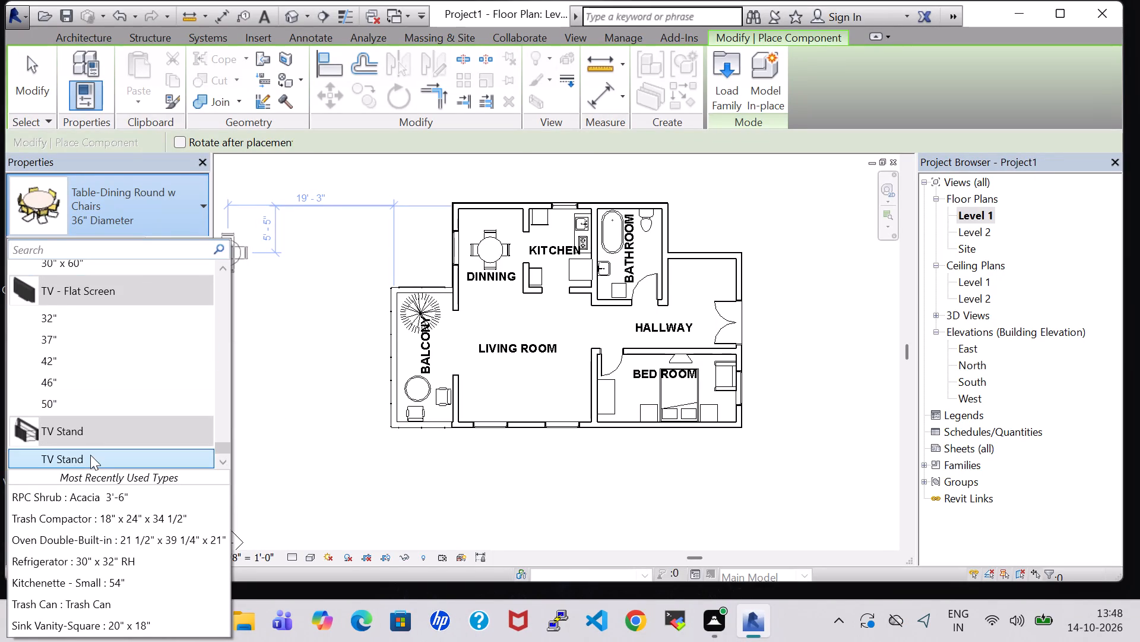
pyautogui.click(90, 455)
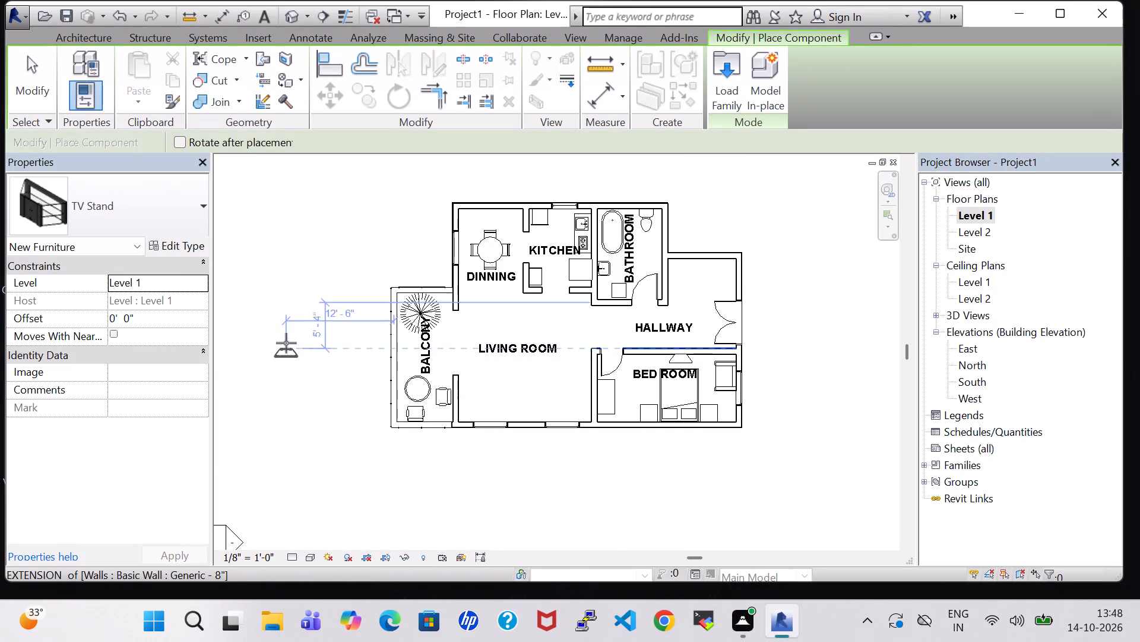
# Edit the TV Stand type's dimensions, setting the depth to 1' 9" and the width to 3' 8".
pyautogui.click(171, 244)
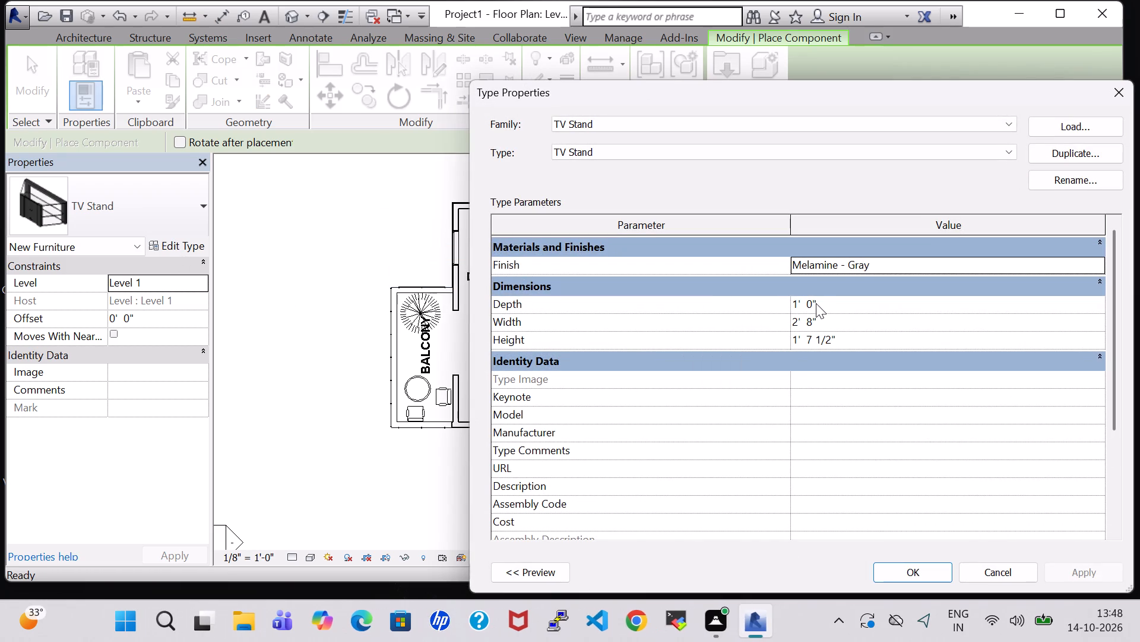
pyautogui.click(811, 301)
pyautogui.press('Right')
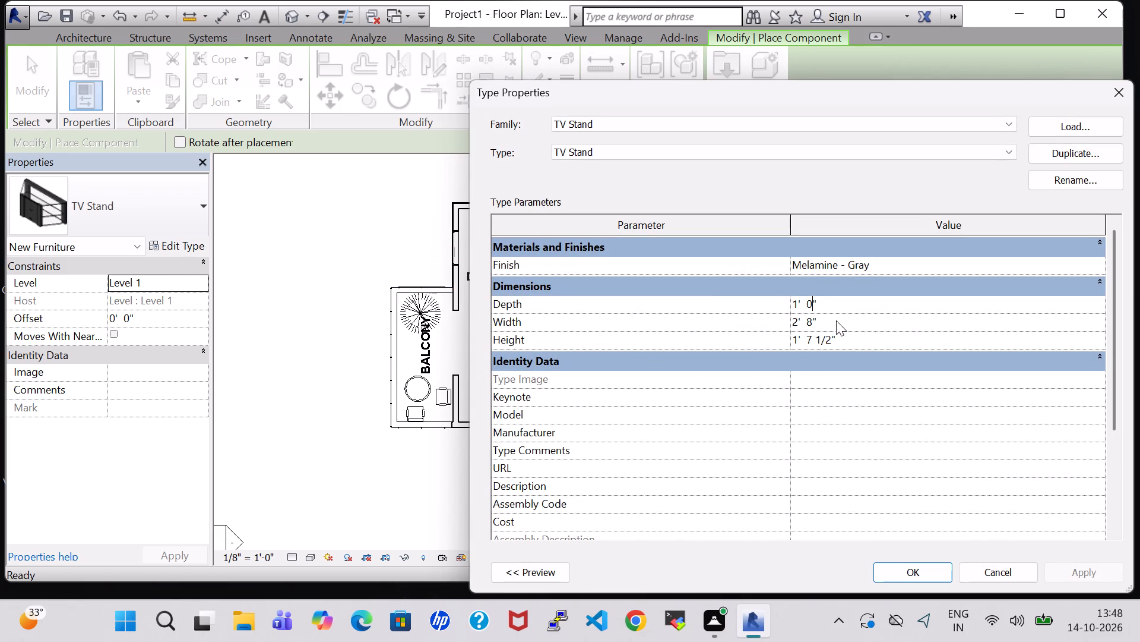
pyautogui.press('BackSpace')
pyautogui.press('9')
pyautogui.click(798, 321)
pyautogui.press('BackSpace')
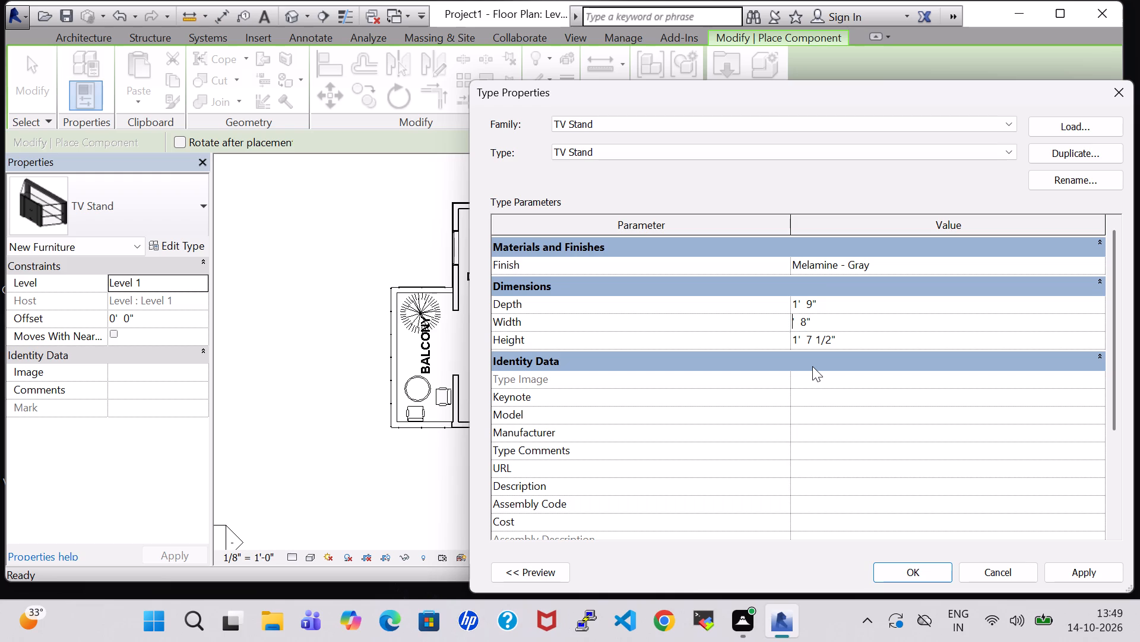
pyautogui.press('3')
pyautogui.click(1088, 572)
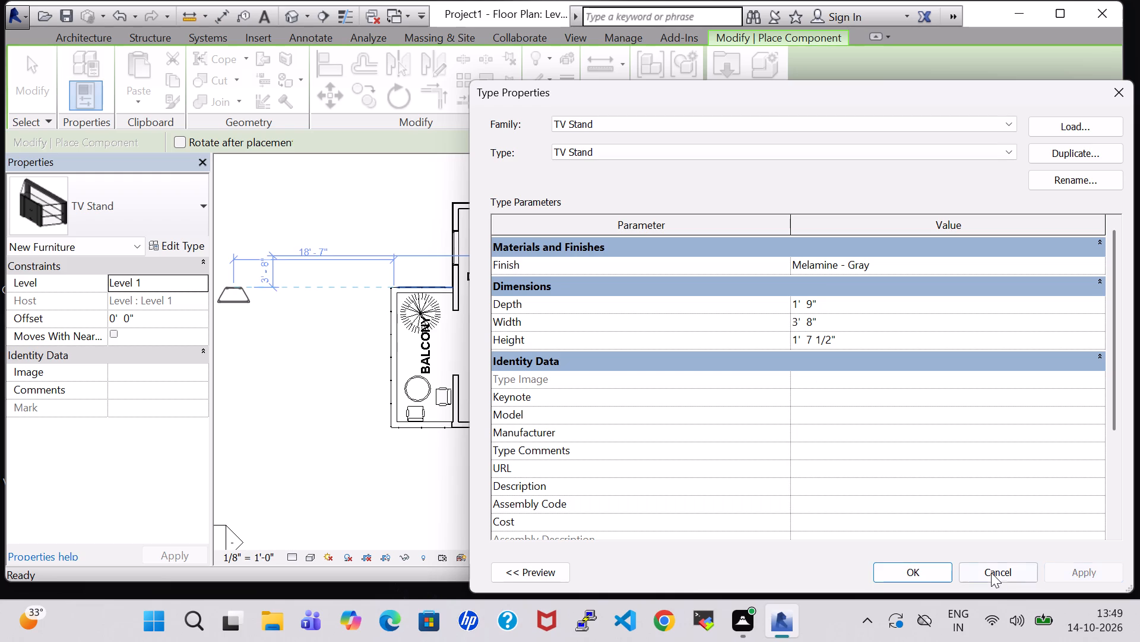
pyautogui.click(938, 572)
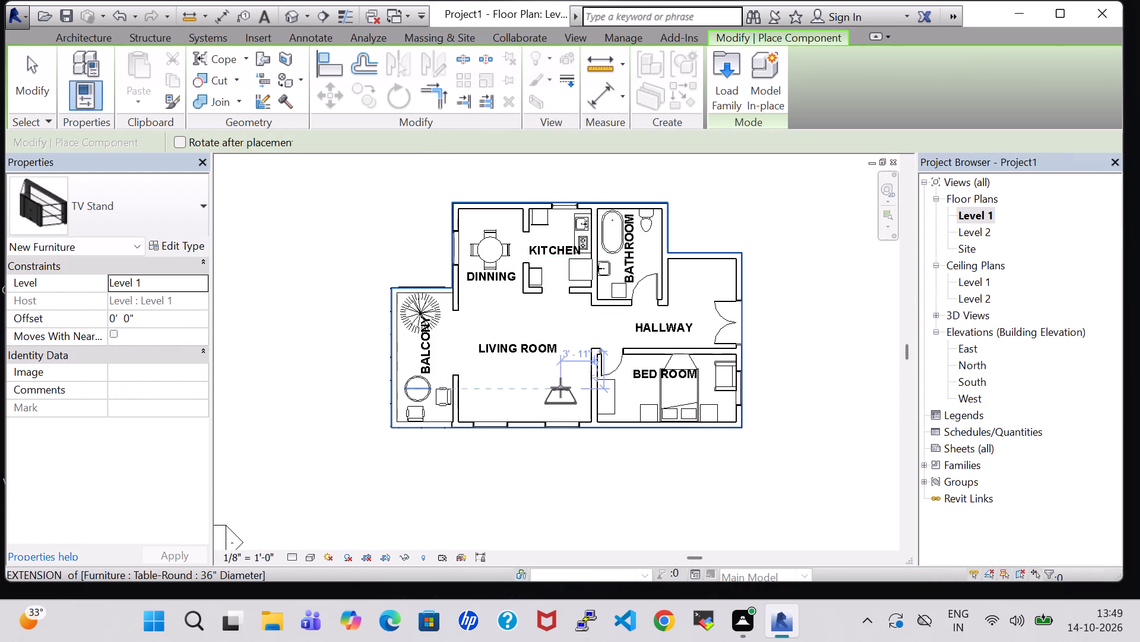
# Place the rotated TV Stand in the living room against the midpoint of the wall shared with the bedroom.
pyautogui.press('space')
pyautogui.press('space')
pyautogui.press('space')
pyautogui.scroll(4, 577, 389)
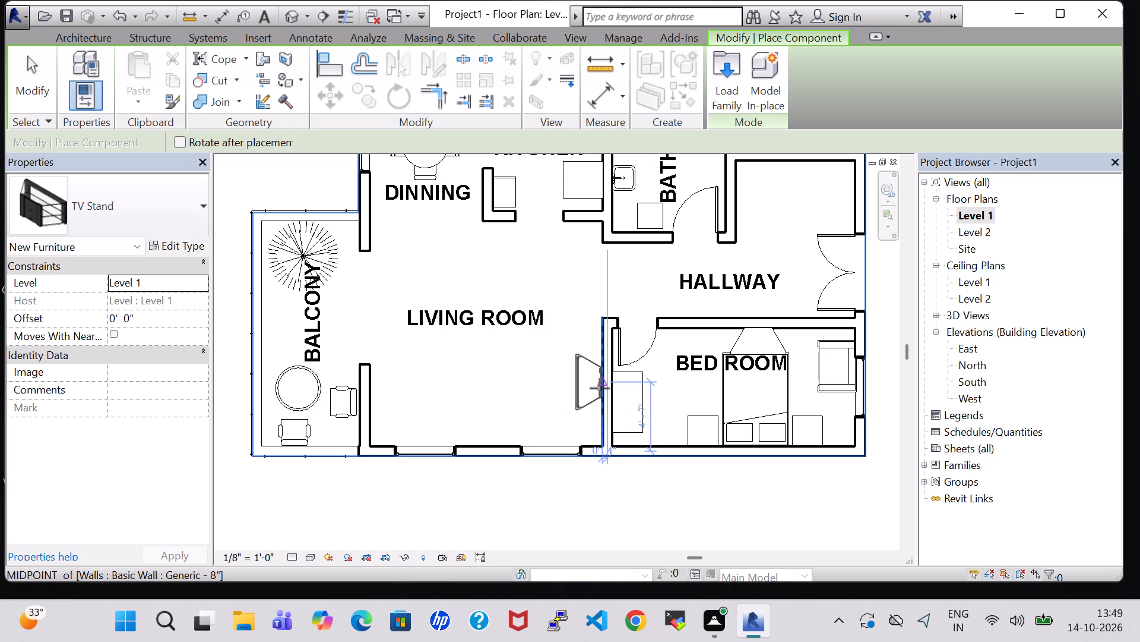
pyautogui.click(600, 388)
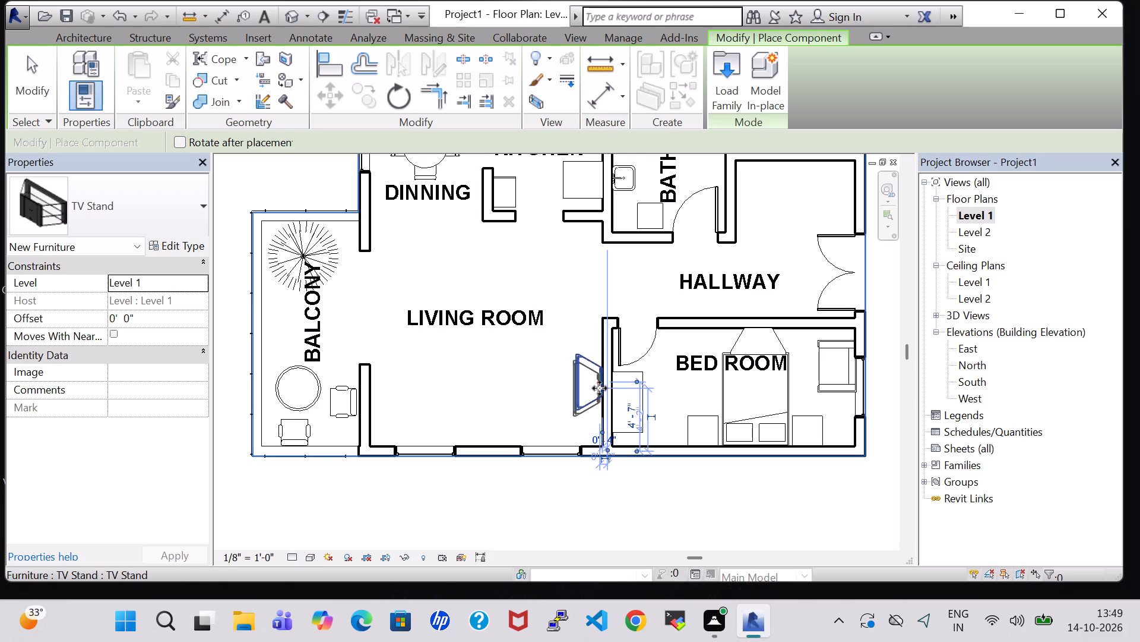
pyautogui.press('Escape')
pyautogui.press('Escape')
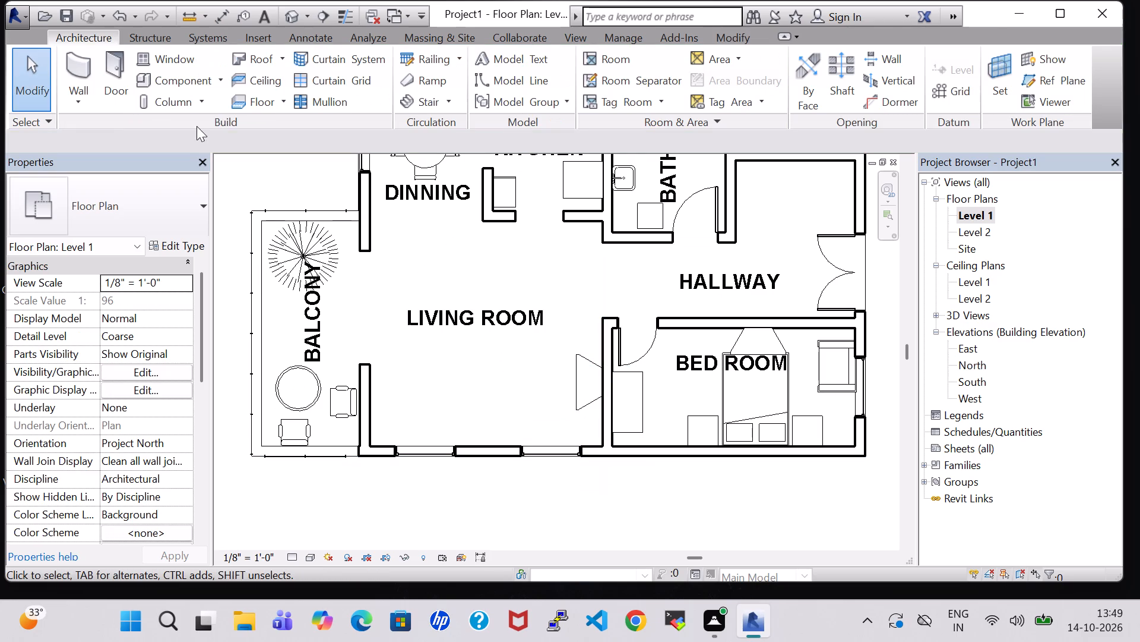
# Place a rotated 50" TV - Flat Screen over the living room's TV stand, centred on it against the wall.
pyautogui.click(175, 80)
pyautogui.click(165, 189)
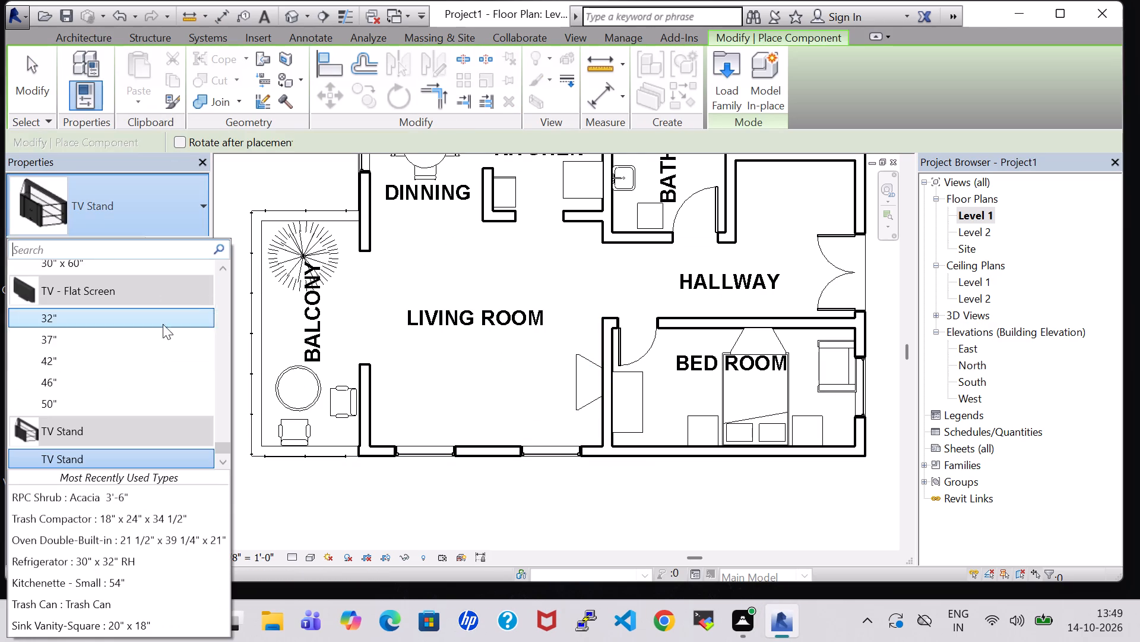
pyautogui.click(49, 402)
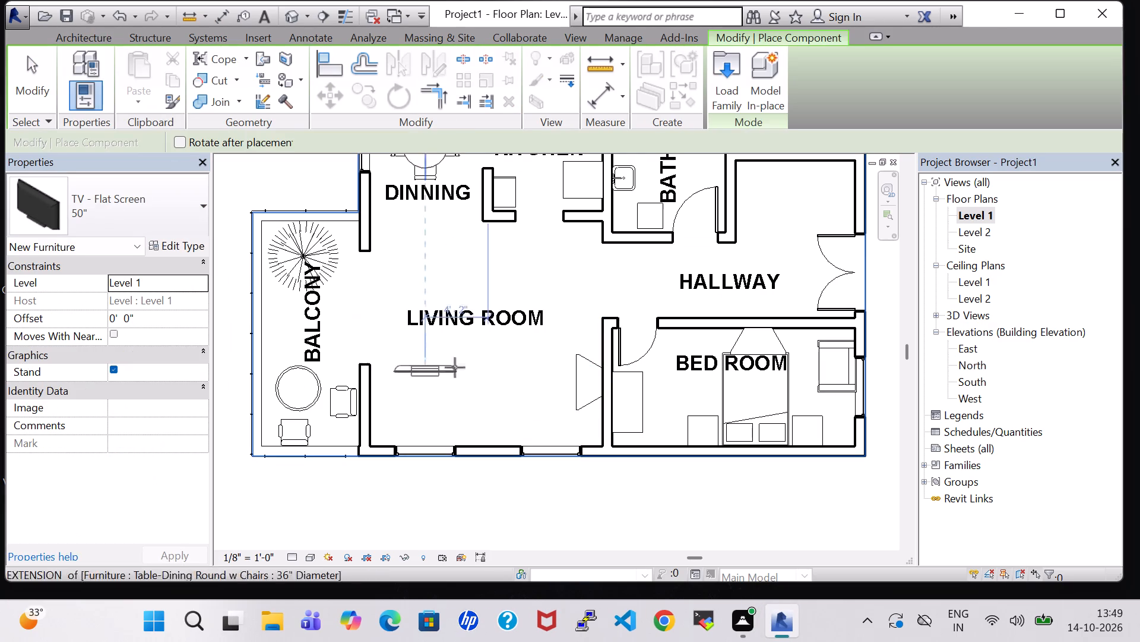
pyautogui.scroll(3, 510, 369)
pyautogui.press('space')
pyautogui.press('space')
pyautogui.press('space')
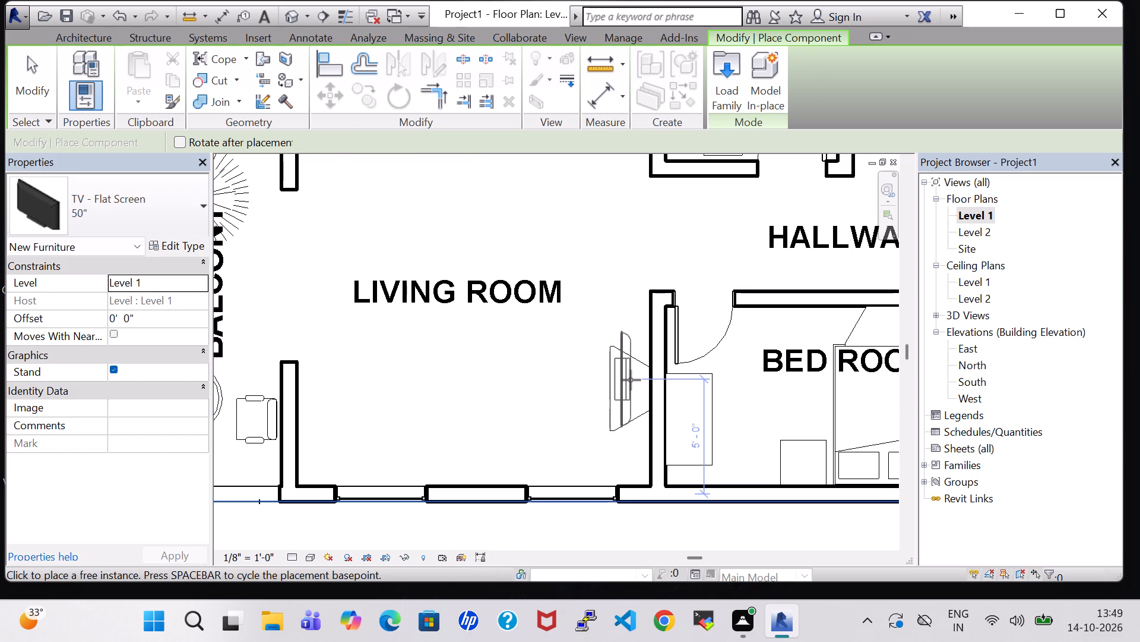
pyautogui.scroll(3, 631, 380)
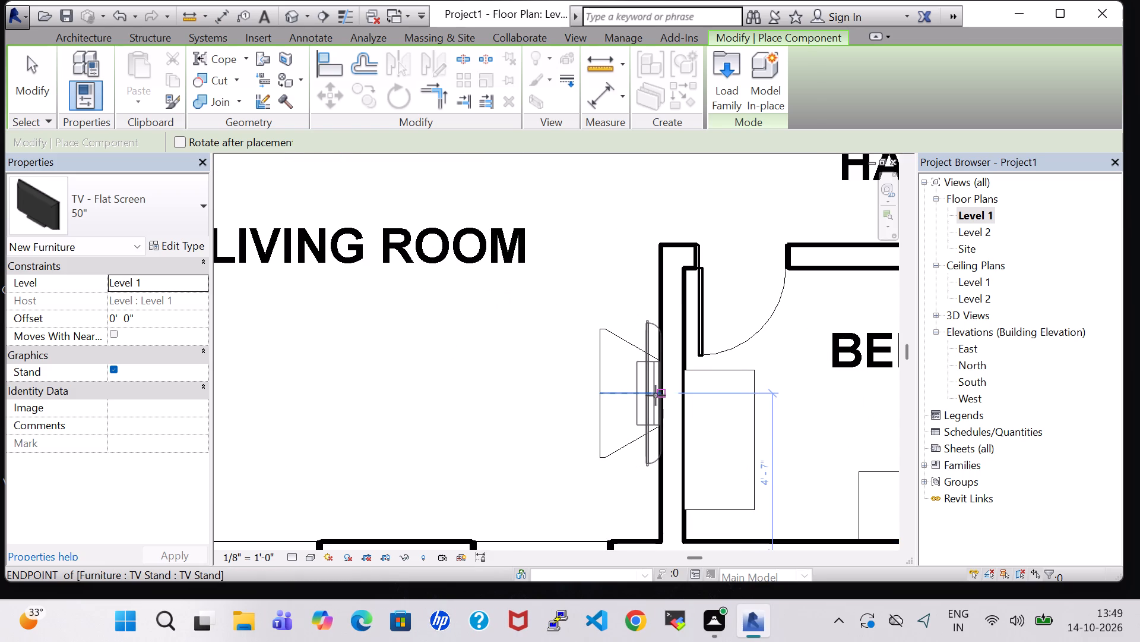
pyautogui.click(655, 395)
pyautogui.press('Escape')
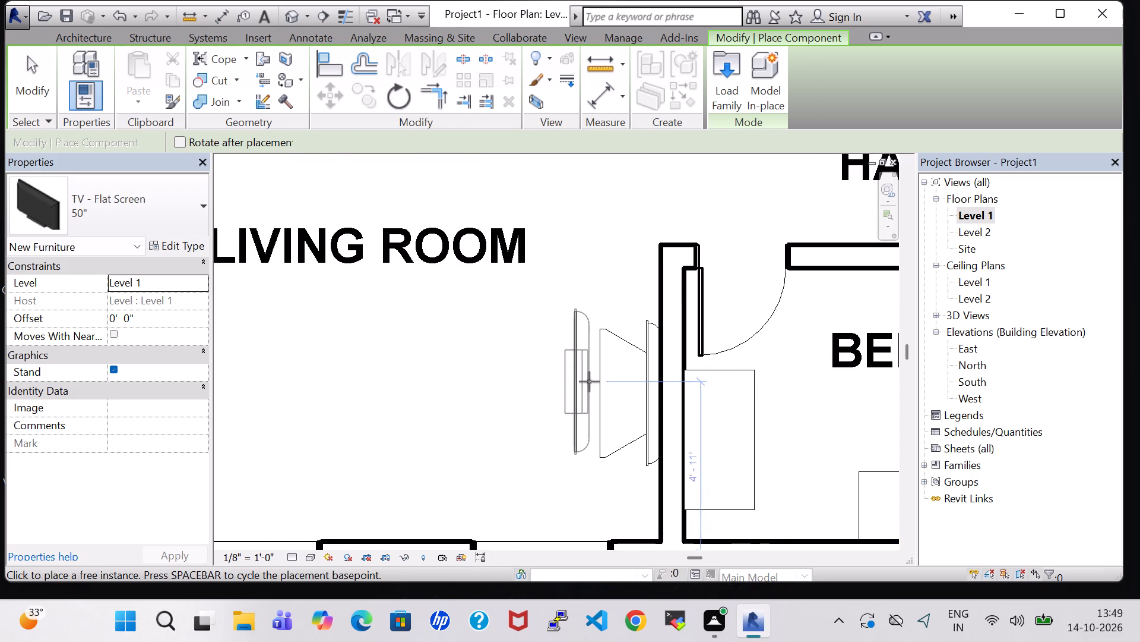
pyautogui.press('Escape')
# Set the living room TV's offset from Level 1 to 3' 0".
pyautogui.click(646, 331)
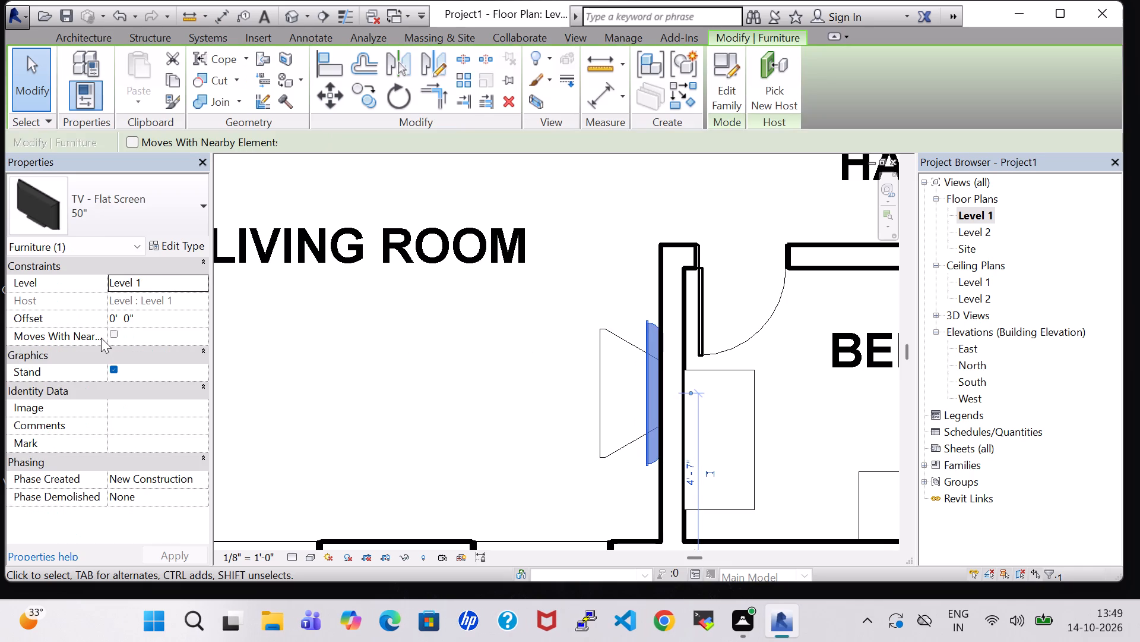
pyautogui.click(116, 317)
pyautogui.press('BackSpace')
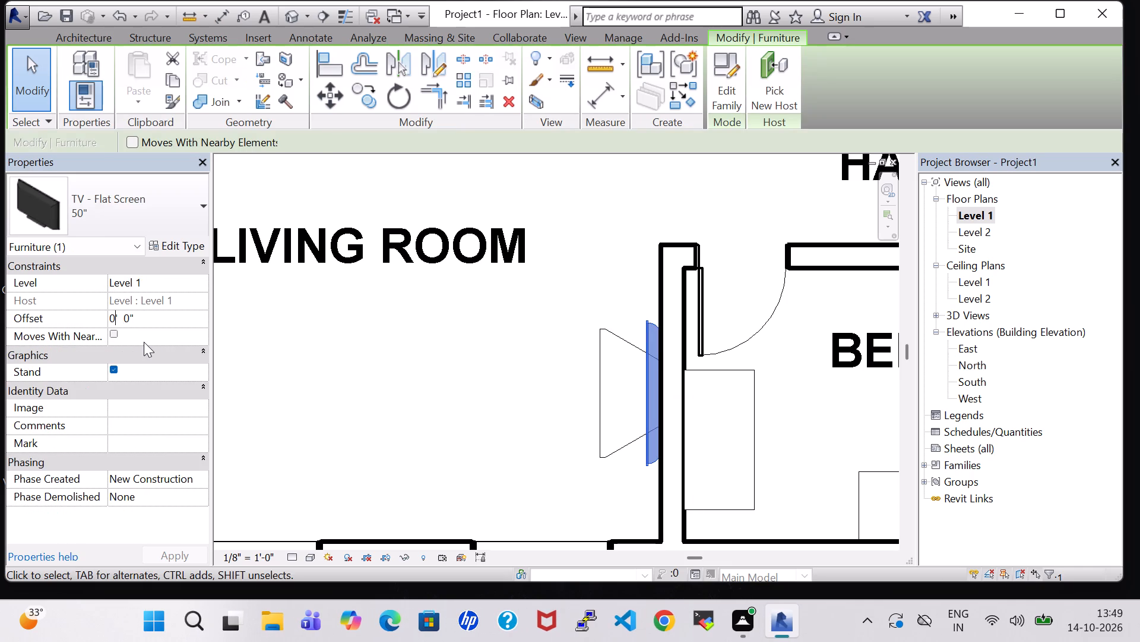
pyautogui.press('3')
pyautogui.press('Return')
# Examine the furnished apartment in the 3D view, checking the TV and stand placement from different angles.
pyautogui.scroll(-2, 217, 394)
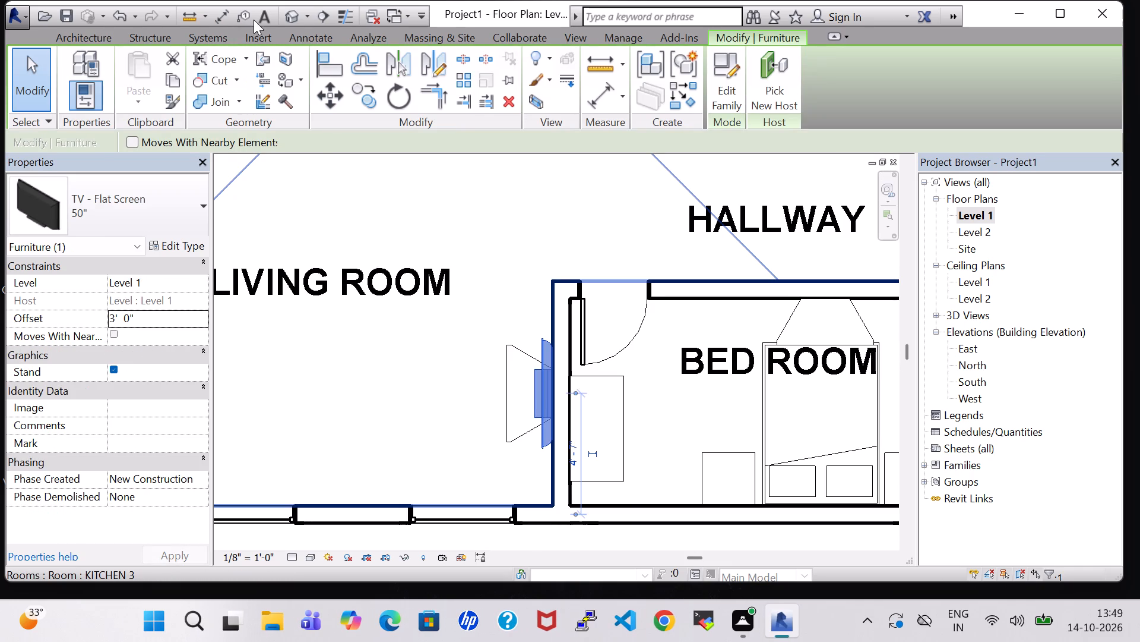
pyautogui.click(297, 18)
pyautogui.scroll(-1, 613, 370)
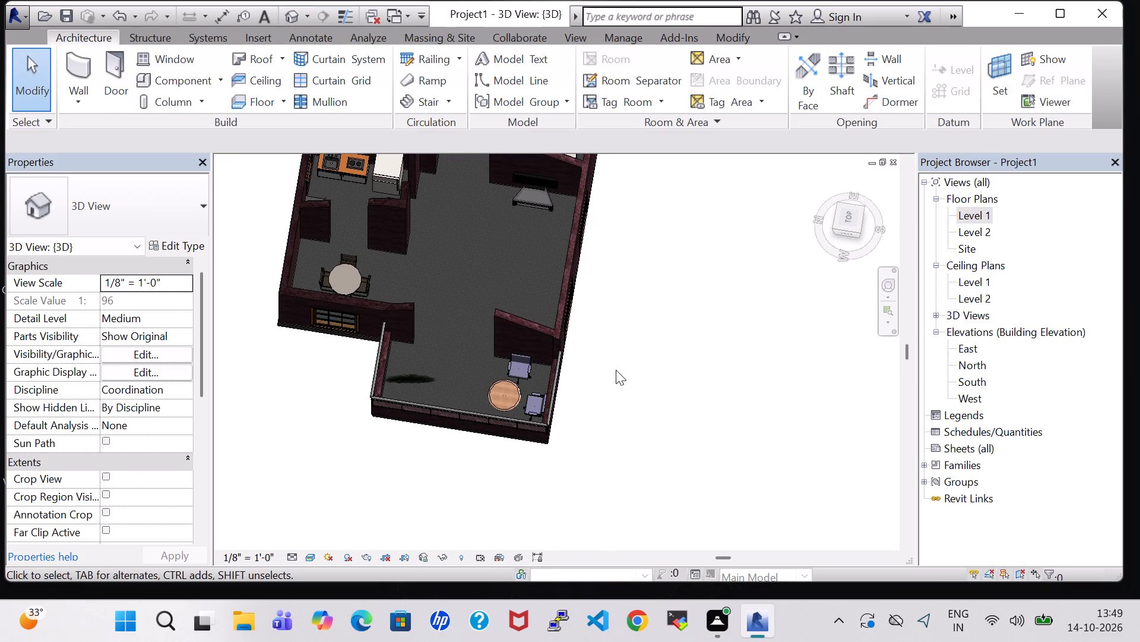
pyautogui.keyDown('shift'); pyautogui.moveTo(615, 370); pyautogui.dragTo(465, 325, button='middle'); pyautogui.keyUp('shift')
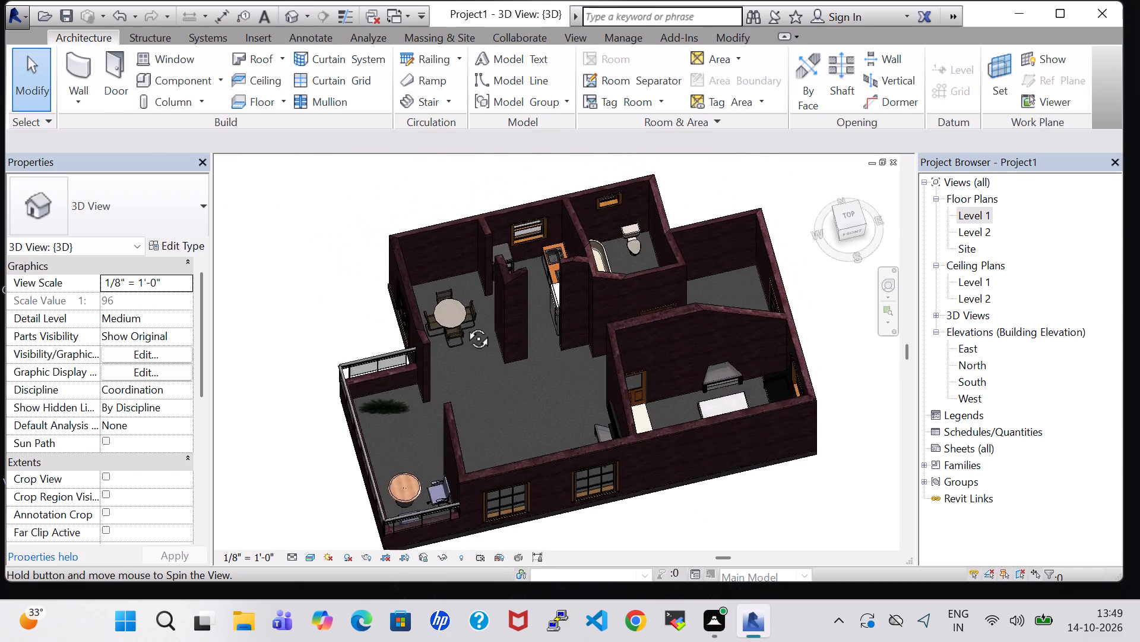
pyautogui.keyDown('shift'); pyautogui.moveTo(465, 325); pyautogui.dragTo(463, 324, button='middle'); pyautogui.keyUp('shift')
pyautogui.keyDown('shift'); pyautogui.moveTo(489, 390); pyautogui.dragTo(412, 359, button='middle'); pyautogui.keyUp('shift')
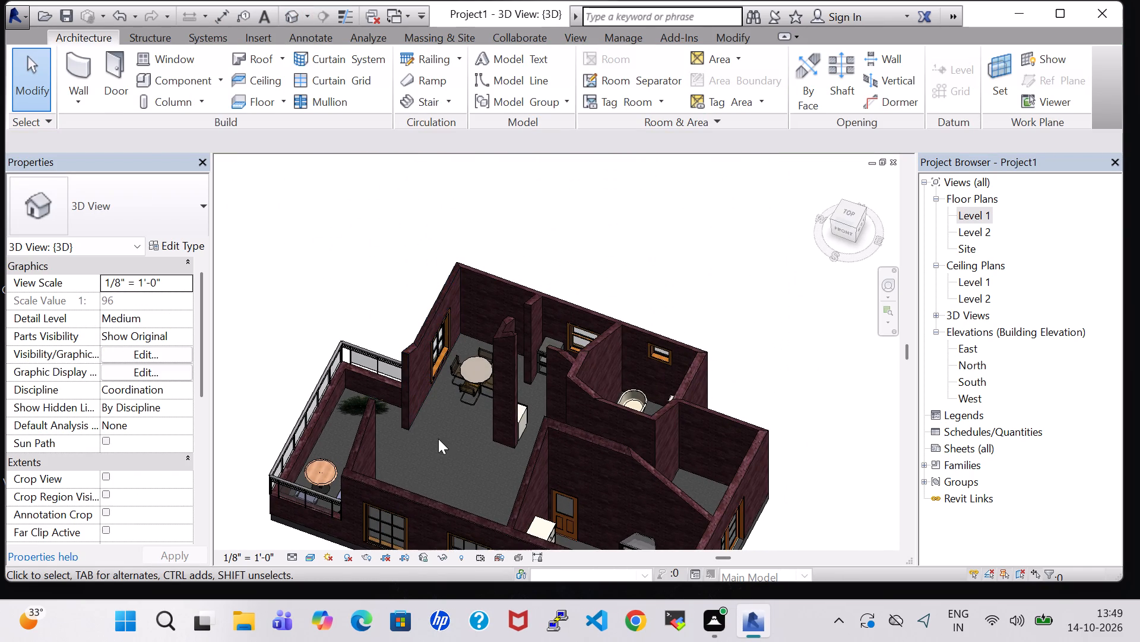
# Examine the furnished apartment's living room and balcony from different angles in the 3D view.
pyautogui.keyDown('shift'); pyautogui.moveTo(457, 441); pyautogui.dragTo(503, 463, button='middle'); pyautogui.keyUp('shift')
pyautogui.keyDown('shift'); pyautogui.moveTo(503, 463); pyautogui.dragTo(674, 372, button='middle'); pyautogui.keyUp('shift')
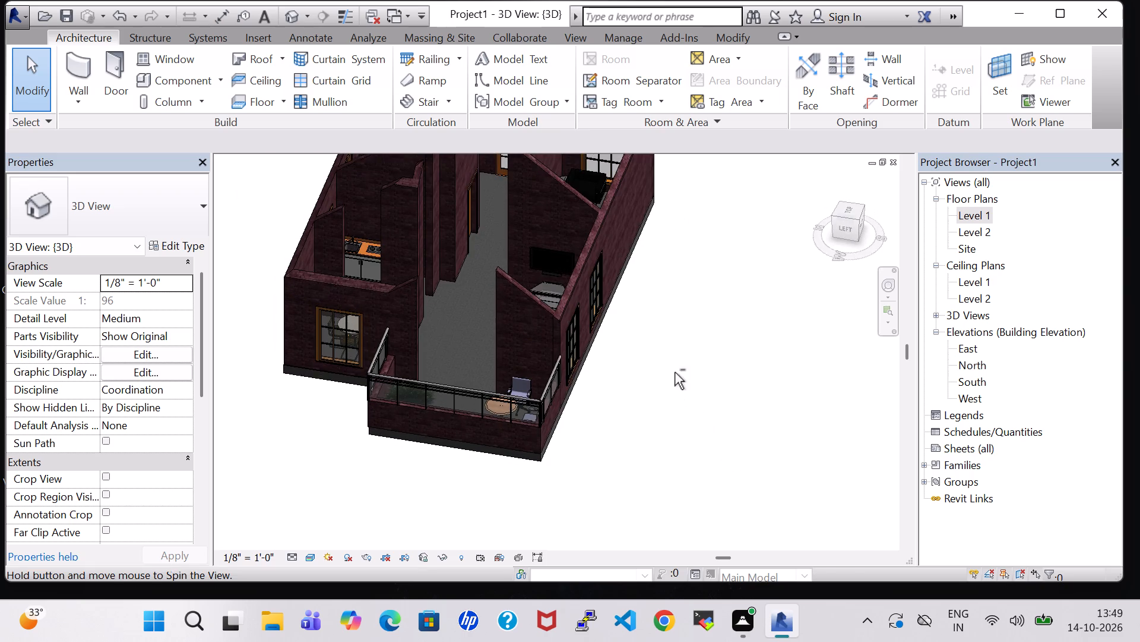
pyautogui.moveTo(674, 372); pyautogui.dragTo(751, 386, button='middle')
pyautogui.keyDown('shift'); pyautogui.moveTo(586, 355); pyautogui.dragTo(688, 365, button='middle'); pyautogui.keyUp('shift')
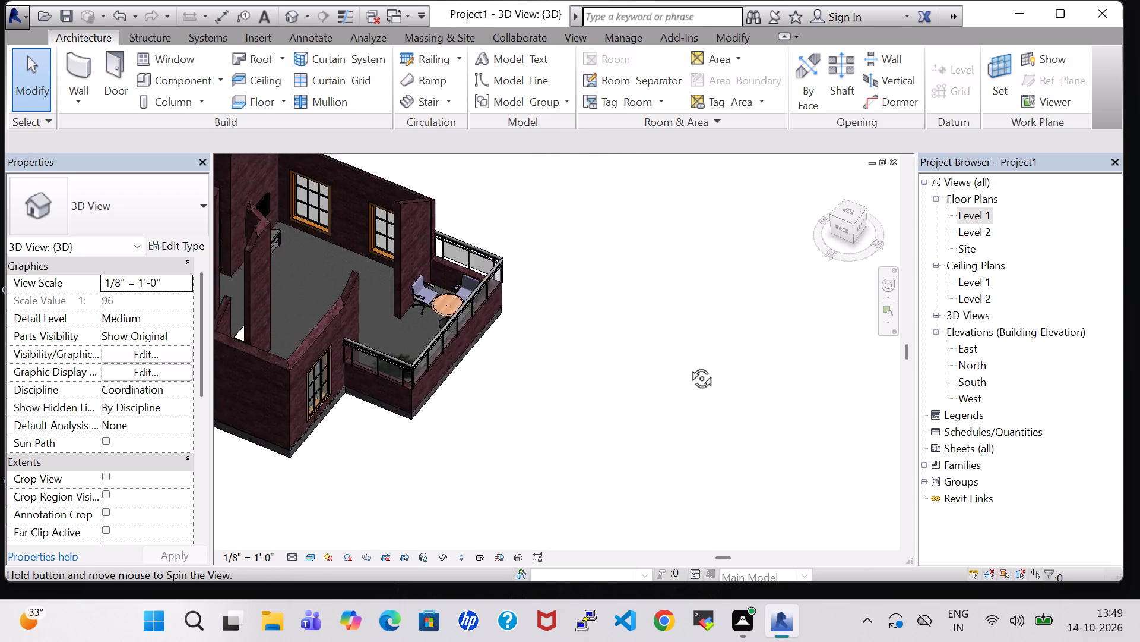
pyautogui.keyDown('shift'); pyautogui.moveTo(688, 365); pyautogui.dragTo(607, 371, button='middle'); pyautogui.keyUp('shift')
# Return to the Level 1 floor plan and load the Mirror-Ellipse family from the Furniture library folder as a component.
pyautogui.doubleClick(970, 219)
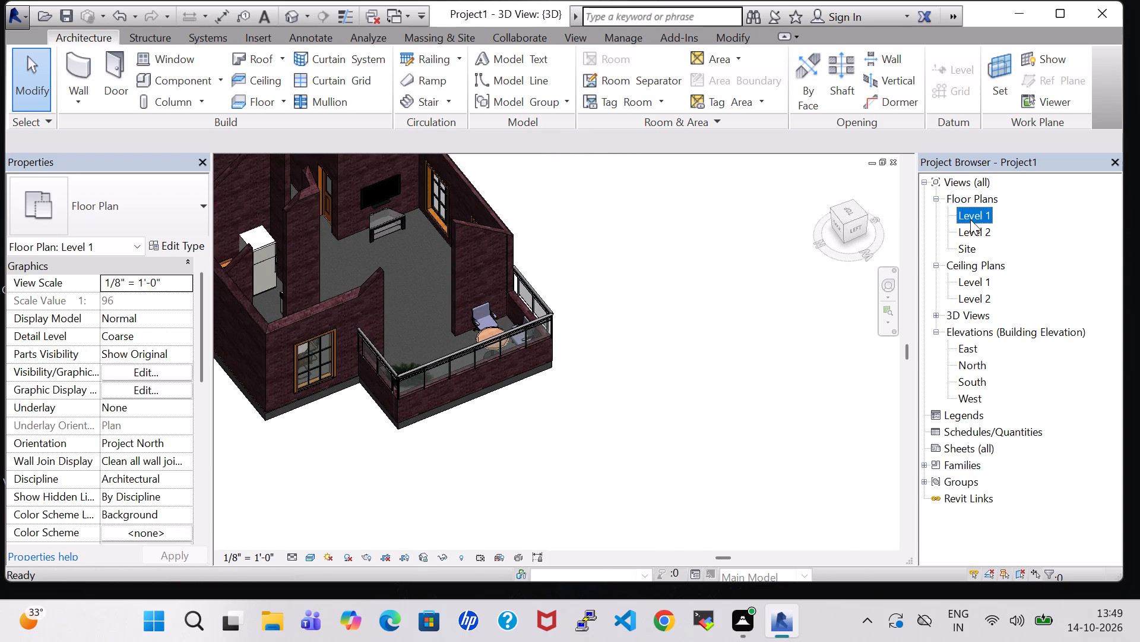
pyautogui.scroll(-3, 732, 313)
pyautogui.scroll(-2, 670, 332)
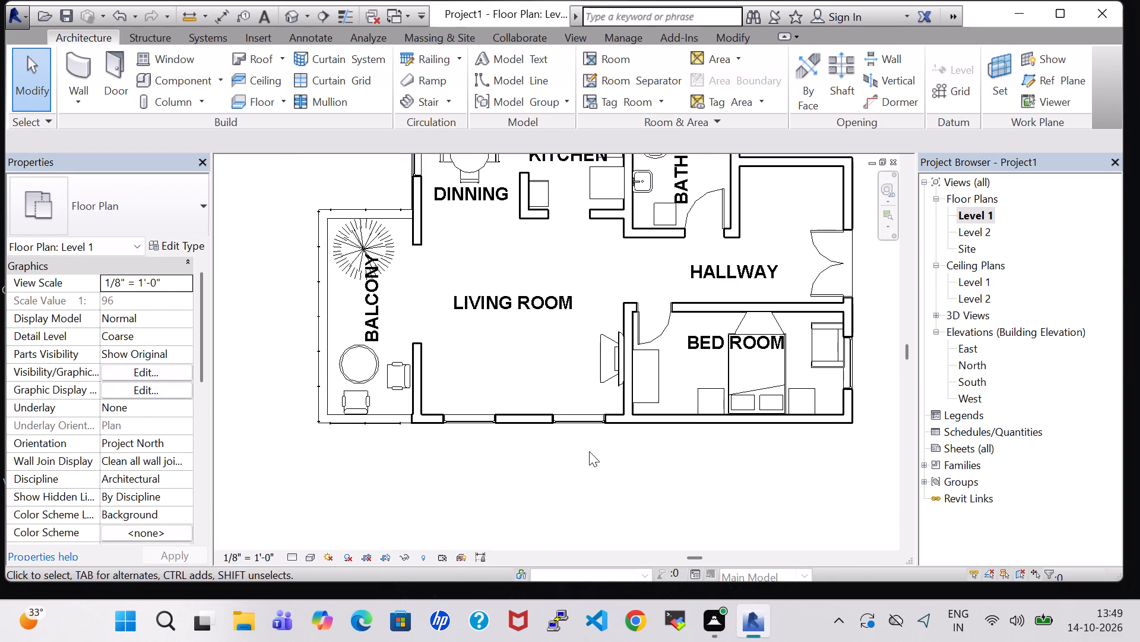
pyautogui.middleClick(589, 451)
pyautogui.scroll(-2, 589, 451)
pyautogui.moveTo(589, 451); pyautogui.dragTo(575, 479, button='middle')
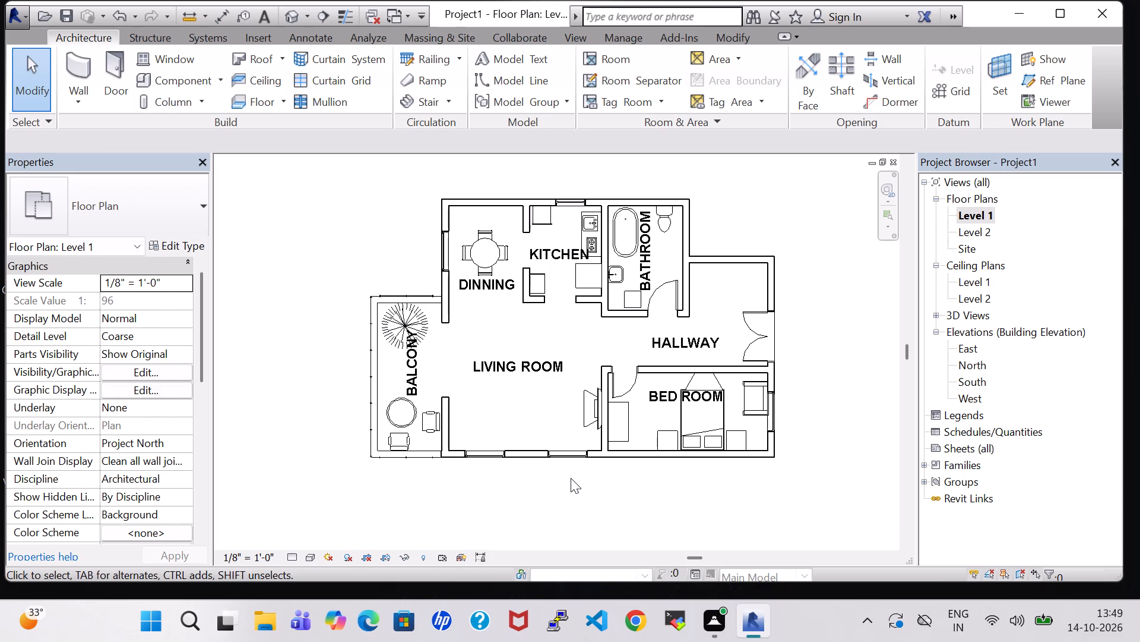
pyautogui.click(169, 80)
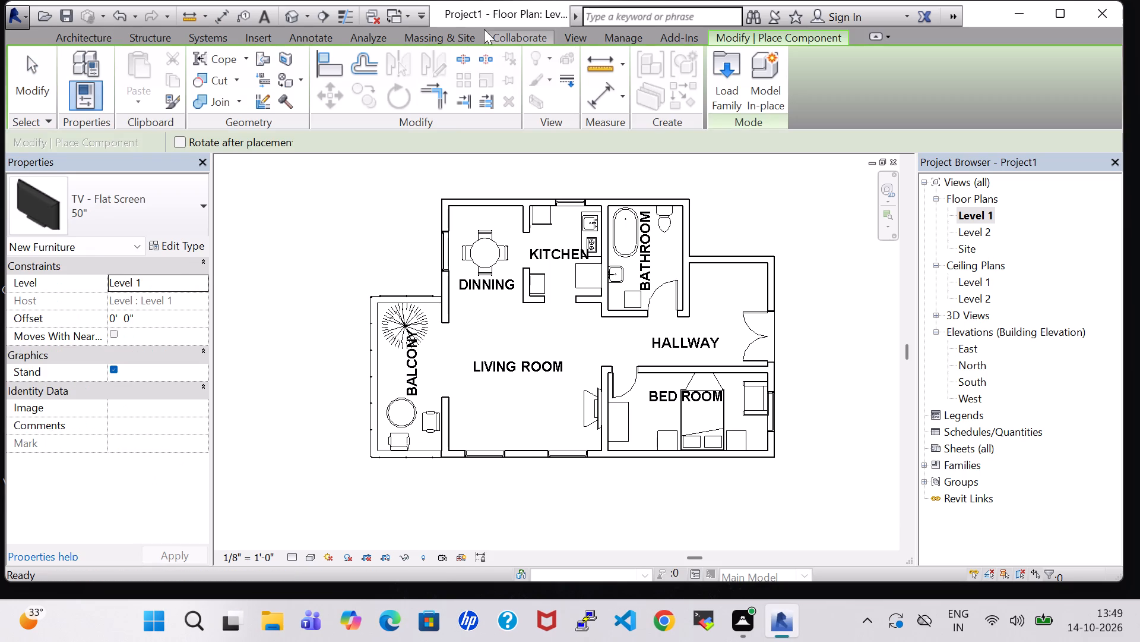
pyautogui.click(729, 92)
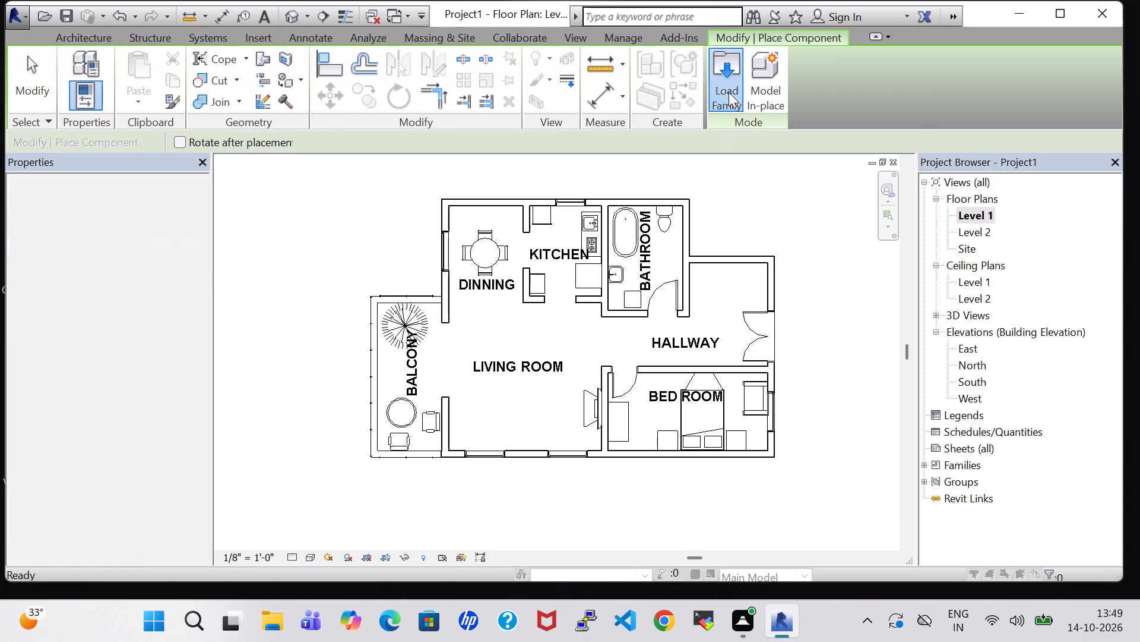
pyautogui.scroll(2, 705, 300)
pyautogui.doubleClick(663, 417)
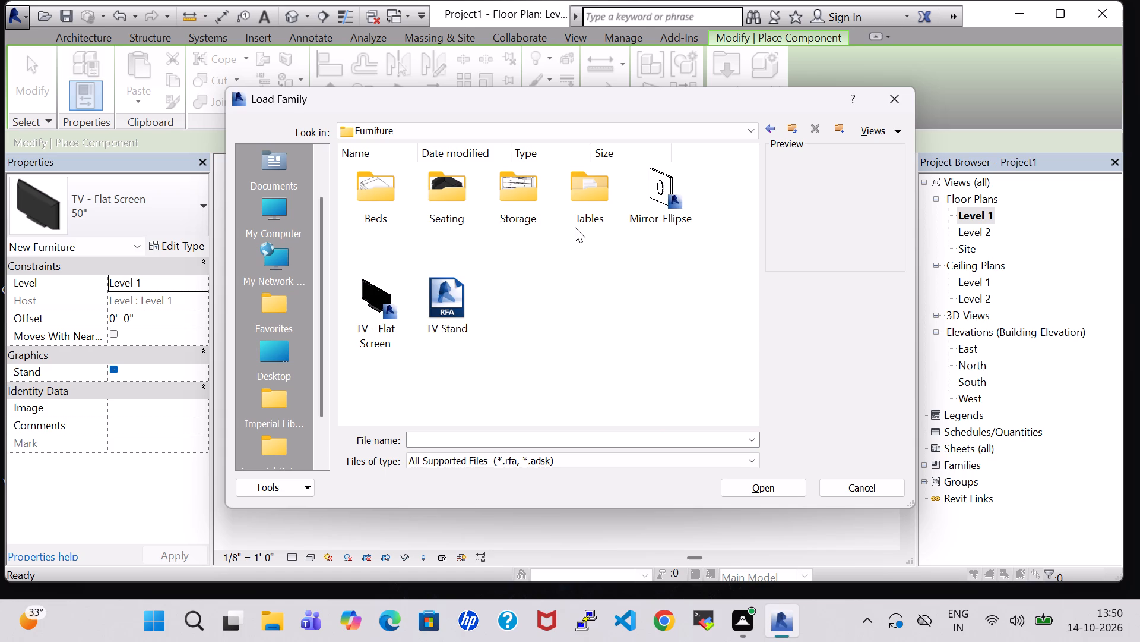
pyautogui.click(661, 206)
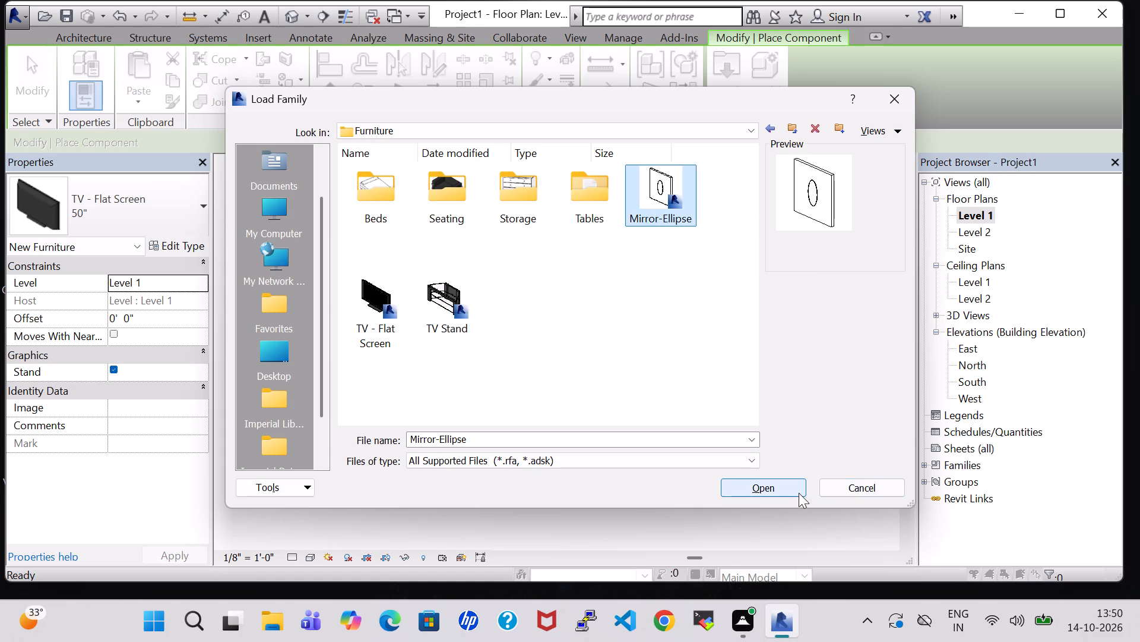
pyautogui.click(799, 493)
# Place the 24" x 48" Mirror-Ellipse on the dining room's north wall, centred at 4' 1" from each side.
pyautogui.scroll(5, 500, 297)
pyautogui.moveTo(501, 302); pyautogui.dragTo(536, 523, button='middle')
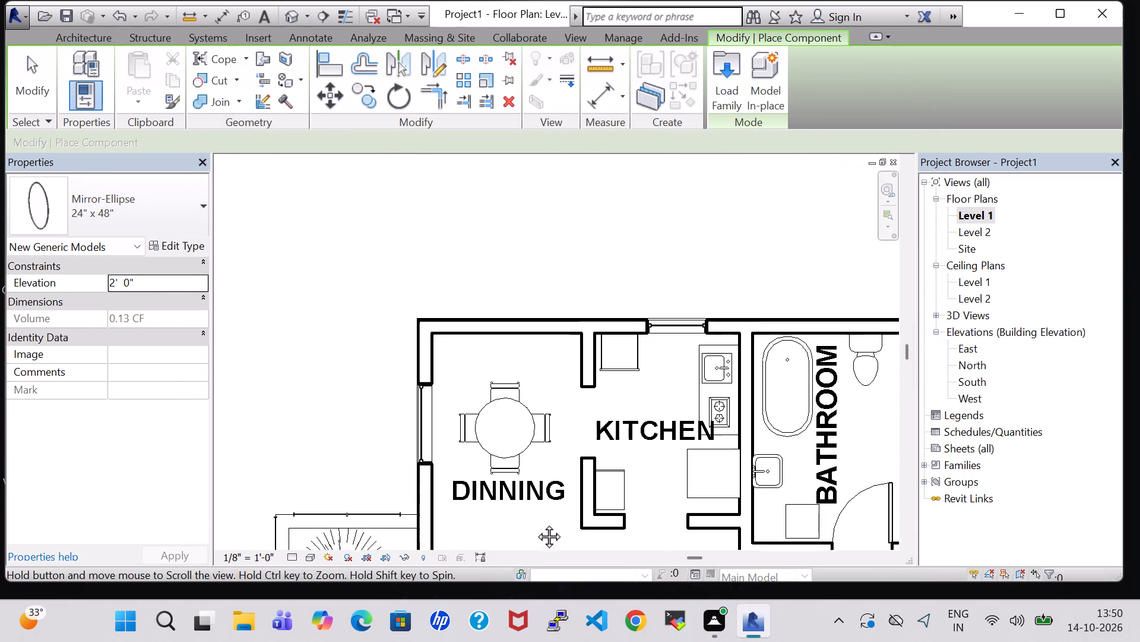
pyautogui.moveTo(536, 523); pyautogui.dragTo(535, 528, button='middle')
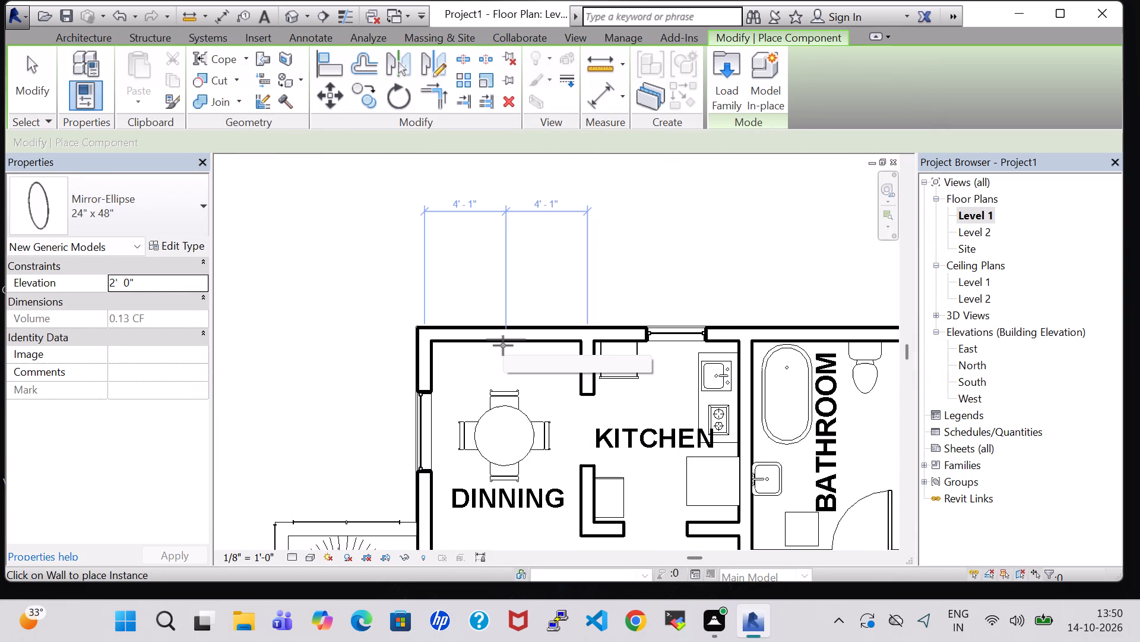
pyautogui.click(501, 345)
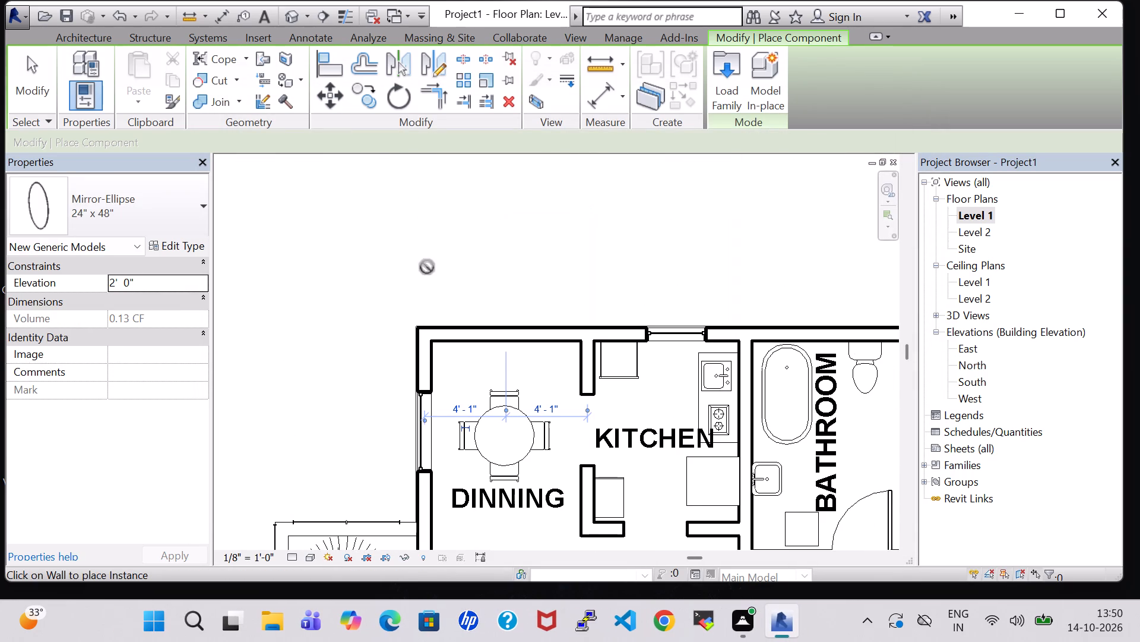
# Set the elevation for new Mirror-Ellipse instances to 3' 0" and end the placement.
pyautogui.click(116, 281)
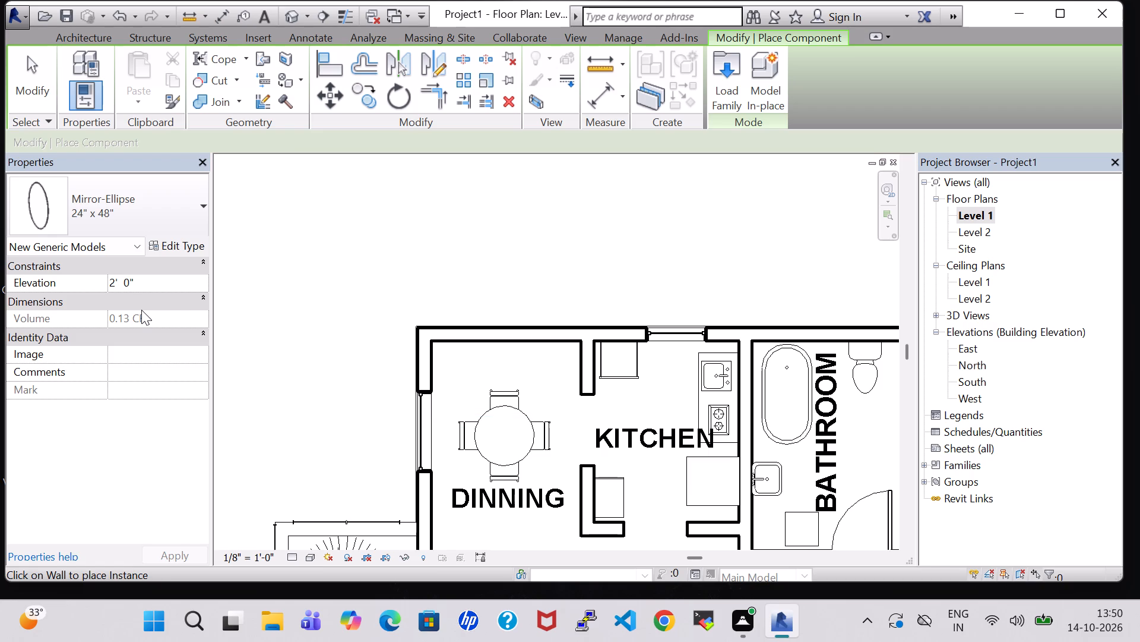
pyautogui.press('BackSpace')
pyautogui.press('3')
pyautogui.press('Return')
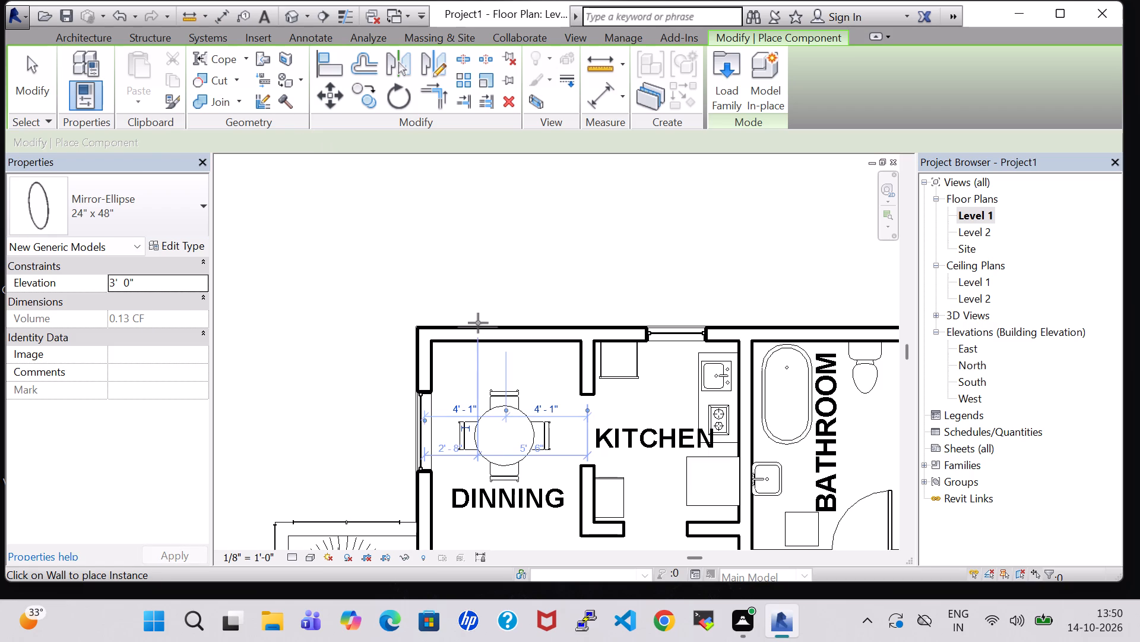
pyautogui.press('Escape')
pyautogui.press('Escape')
# Look through the family library, including the Furniture folder and its Tables subfolder, for the next component to load.
pyautogui.click(174, 78)
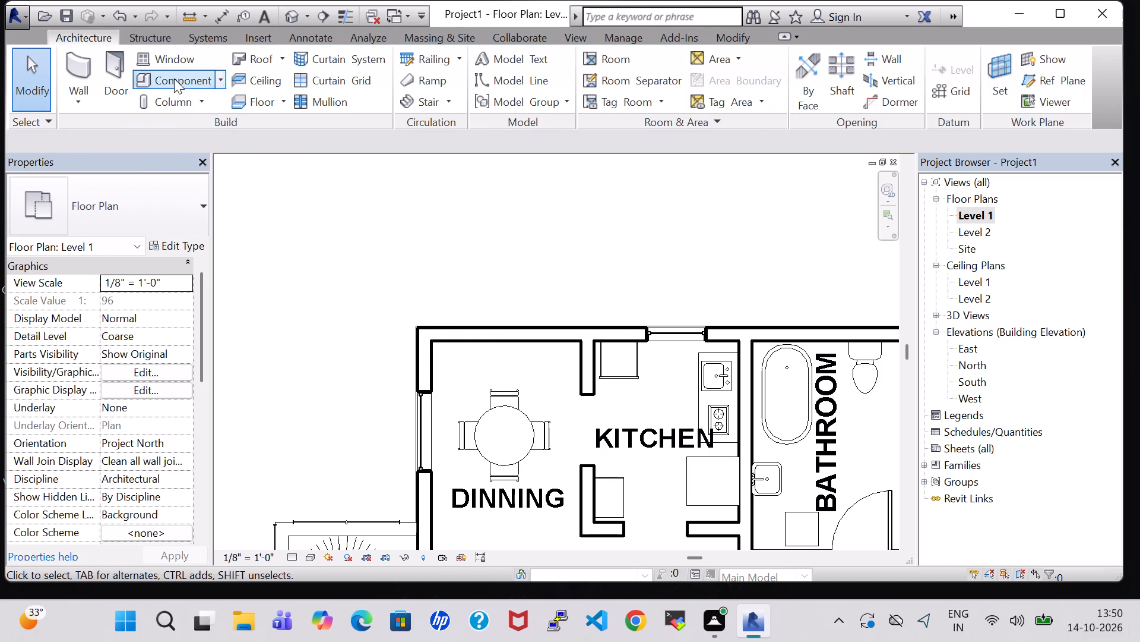
pyautogui.click(717, 102)
pyautogui.scroll(-1, 665, 375)
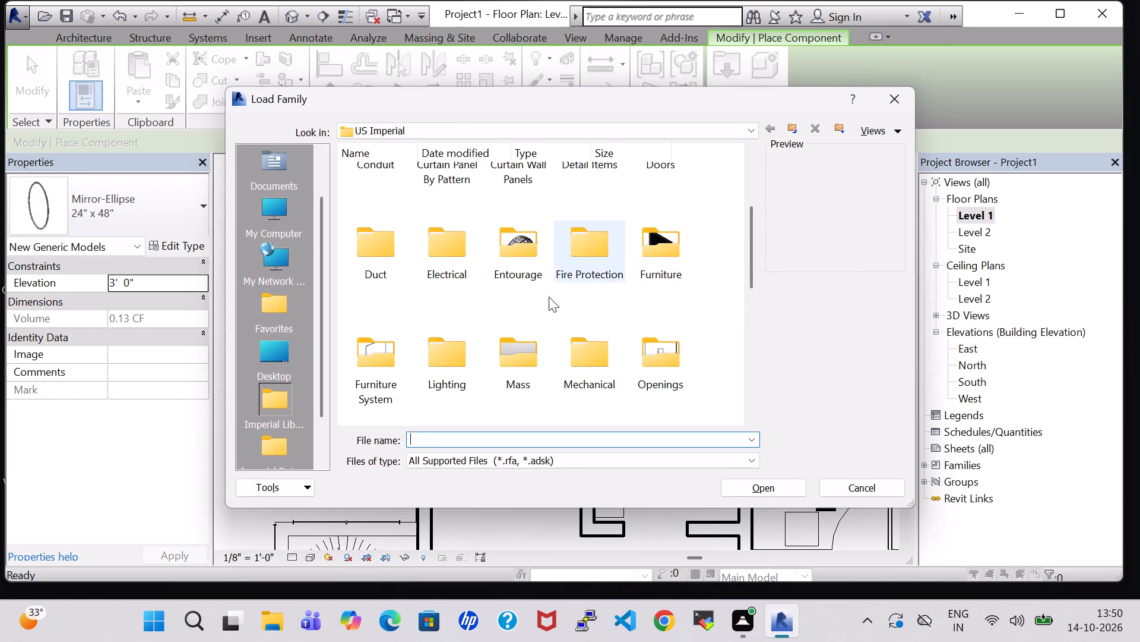
pyautogui.scroll(-1, 646, 279)
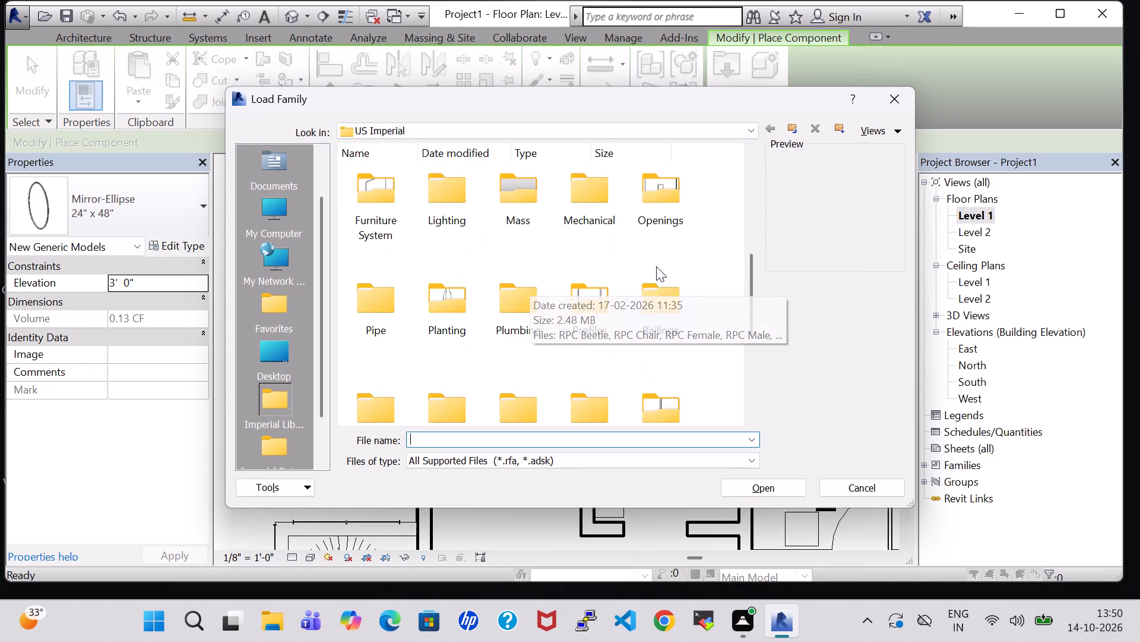
pyautogui.scroll(-1, 669, 311)
pyautogui.scroll(1, 671, 298)
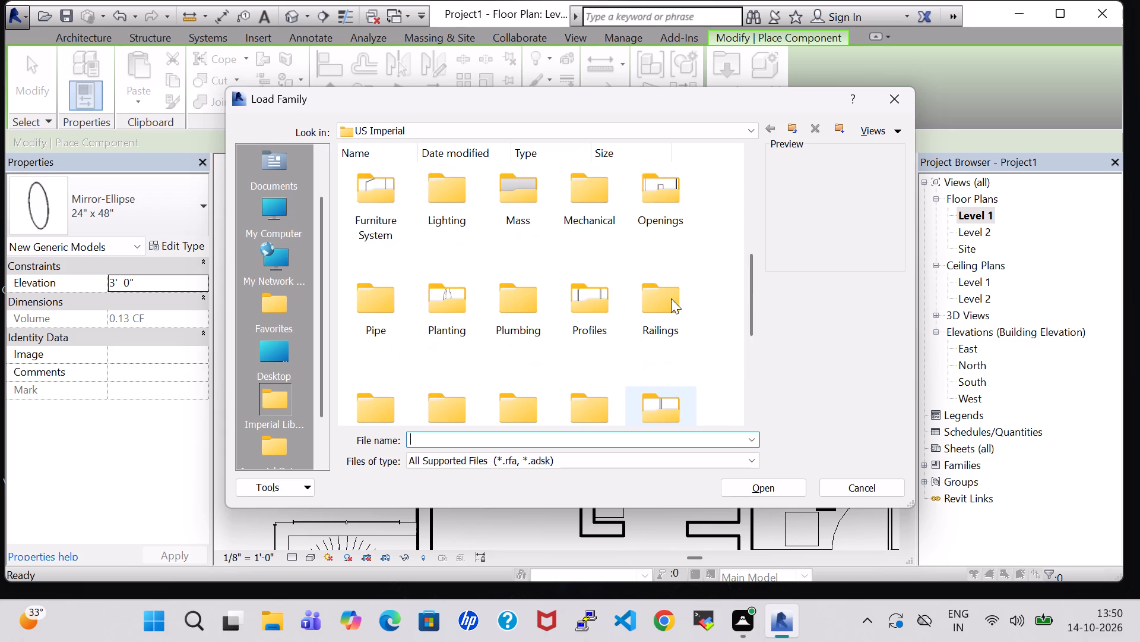
pyautogui.scroll(2, 671, 298)
pyautogui.doubleClick(670, 391)
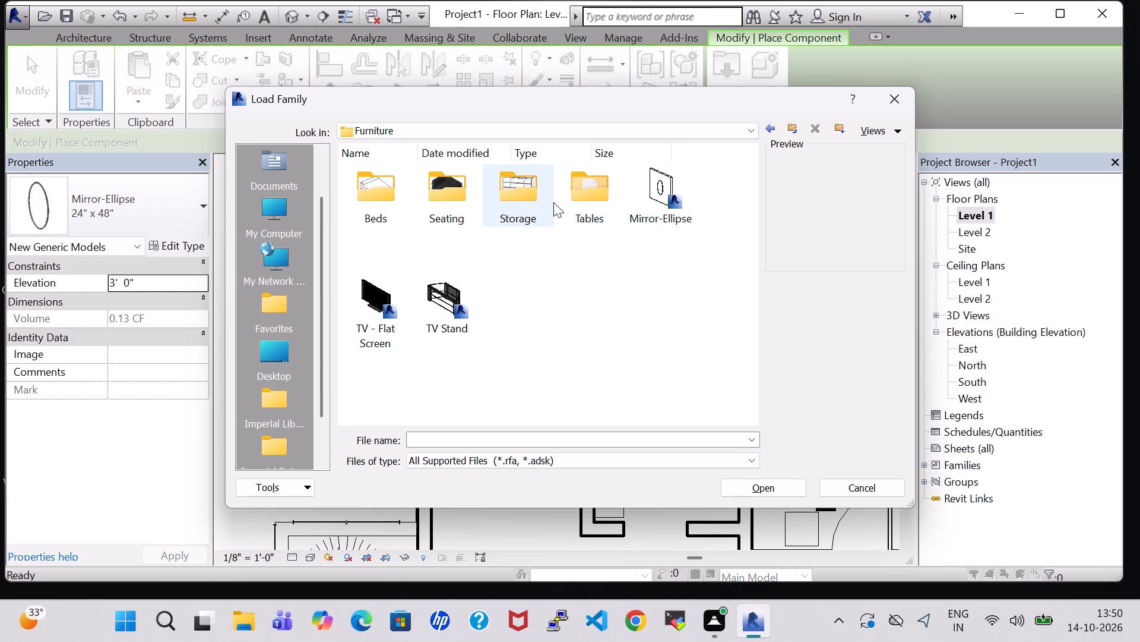
pyautogui.doubleClick(579, 209)
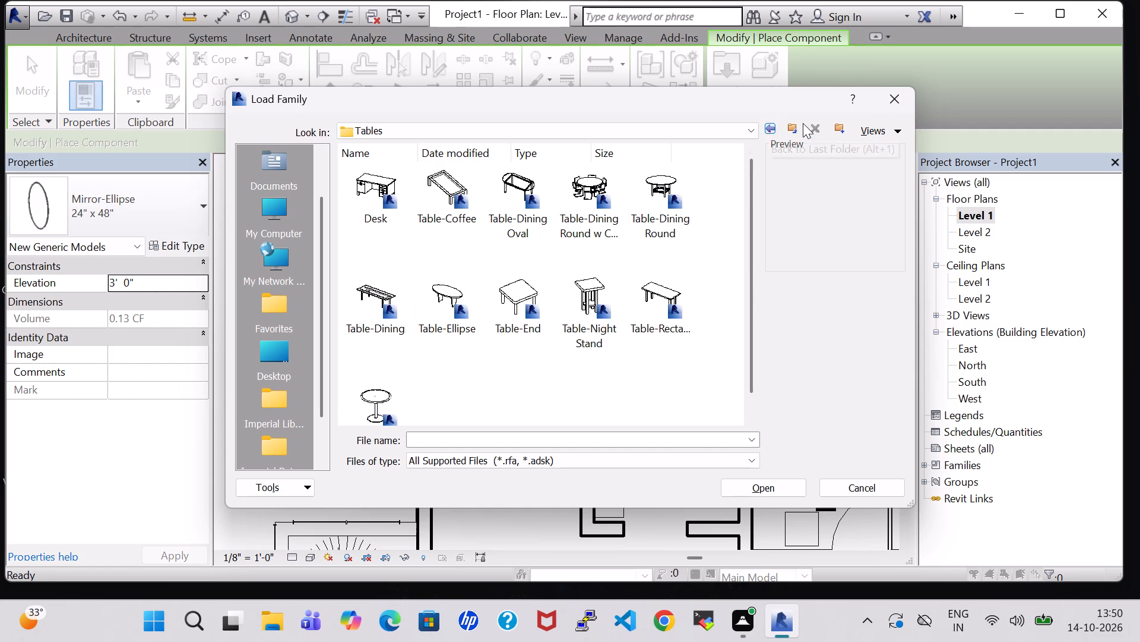
pyautogui.click(767, 125)
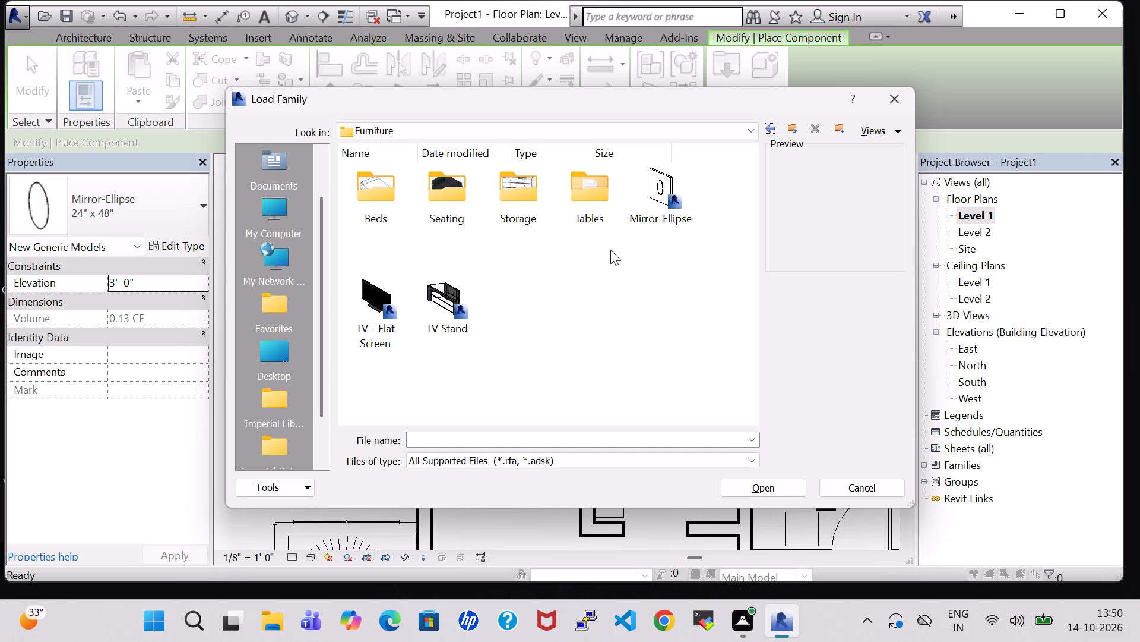
pyautogui.click(767, 128)
# Load the Sink Vanity-Round family from the Sinks folder under the library's Plumbing Fixtures.
pyautogui.scroll(-3, 534, 250)
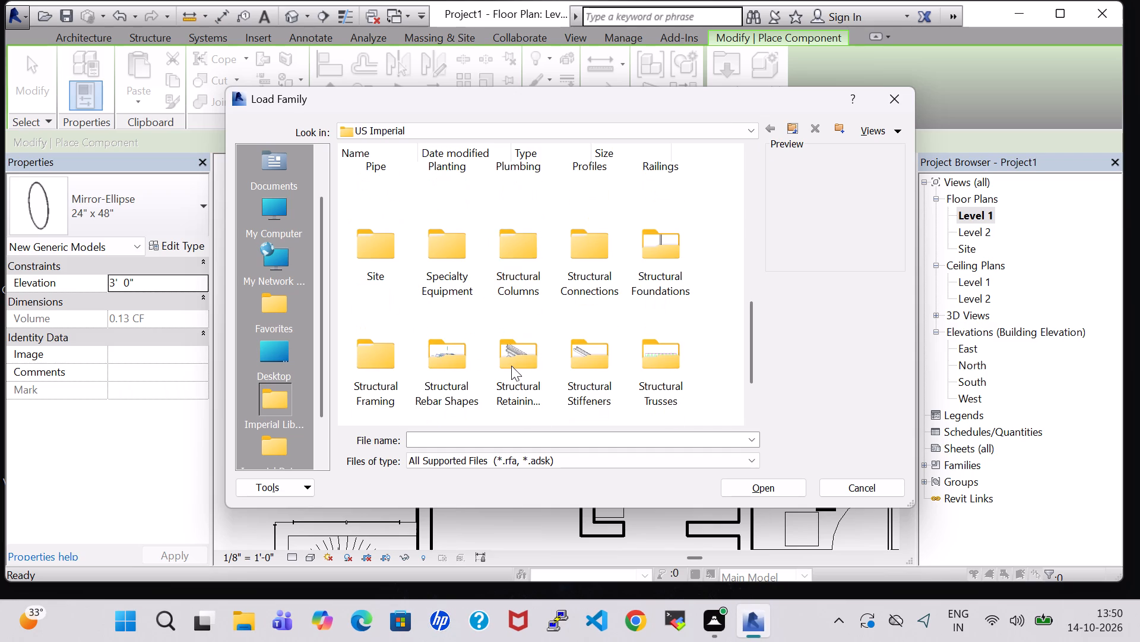
pyautogui.scroll(1, 508, 361)
pyautogui.doubleClick(513, 306)
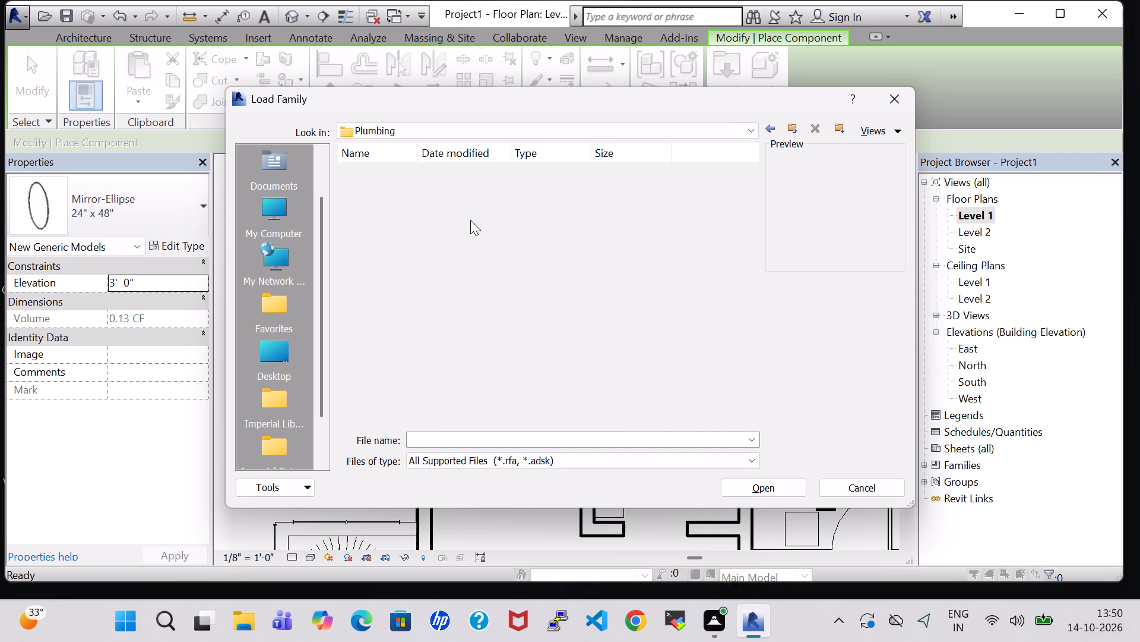
pyautogui.doubleClick(370, 194)
pyautogui.doubleClick(468, 193)
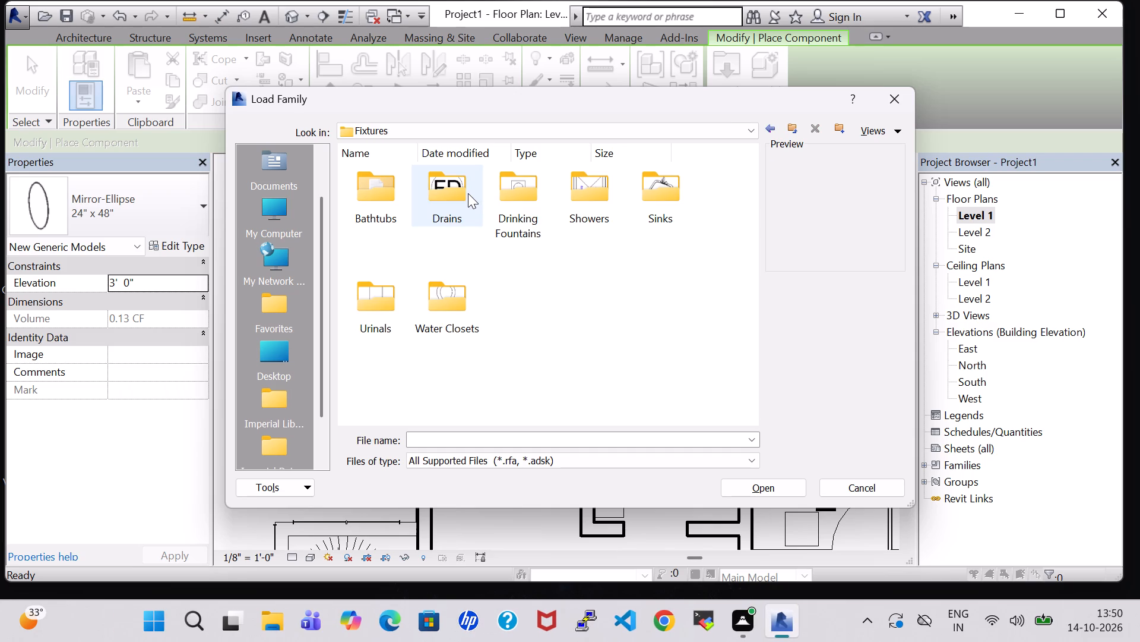
pyautogui.doubleClick(673, 210)
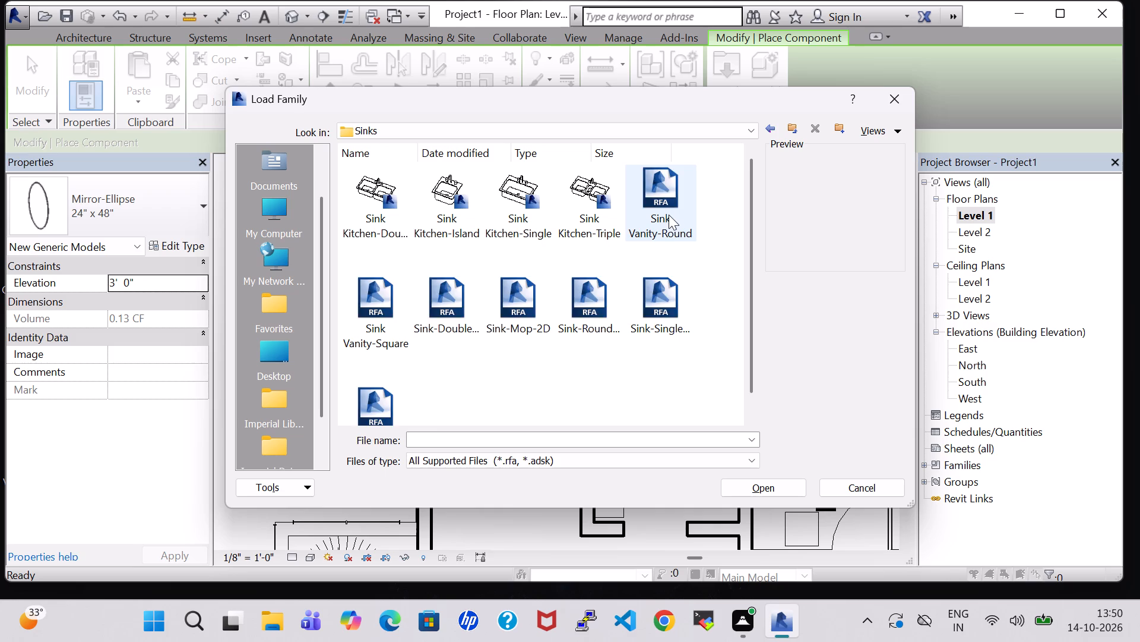
pyautogui.click(667, 215)
pyautogui.click(762, 483)
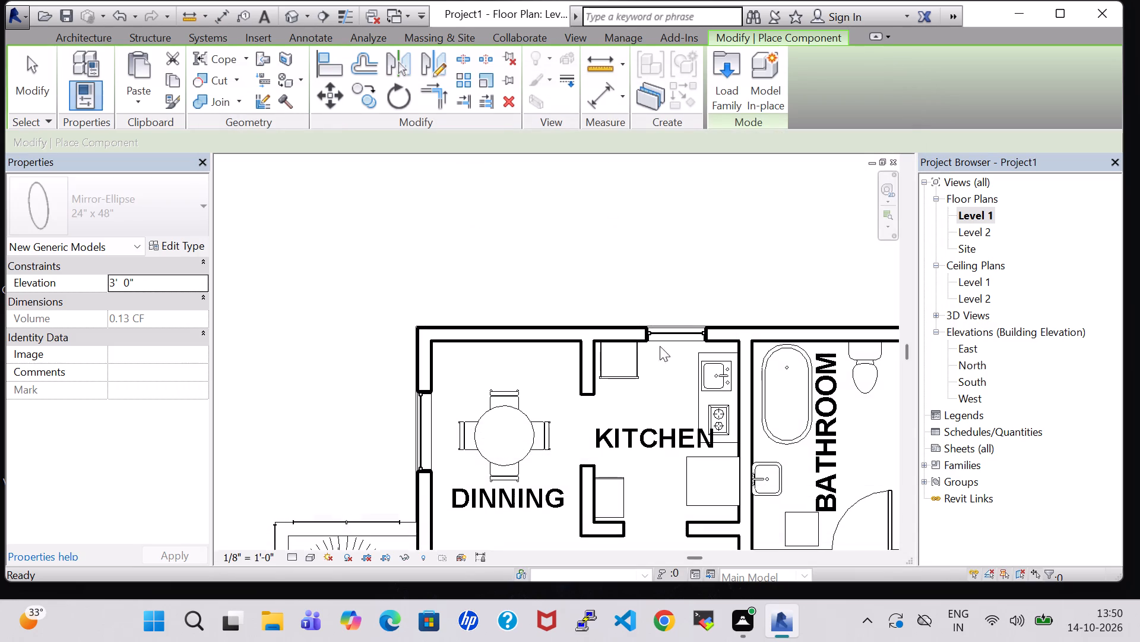
# Place the 19" x 19" Sink Vanity-Round against the dining room's north wall at the mirror, 4' 3" from the kitchen partition.
pyautogui.scroll(4, 486, 374)
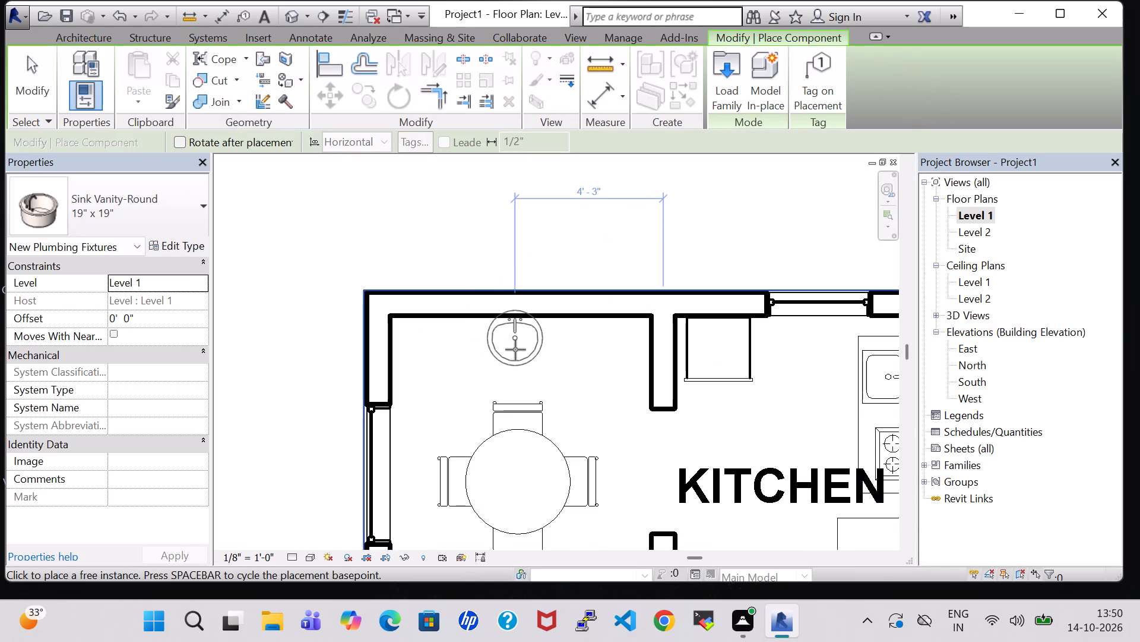
pyautogui.click(515, 353)
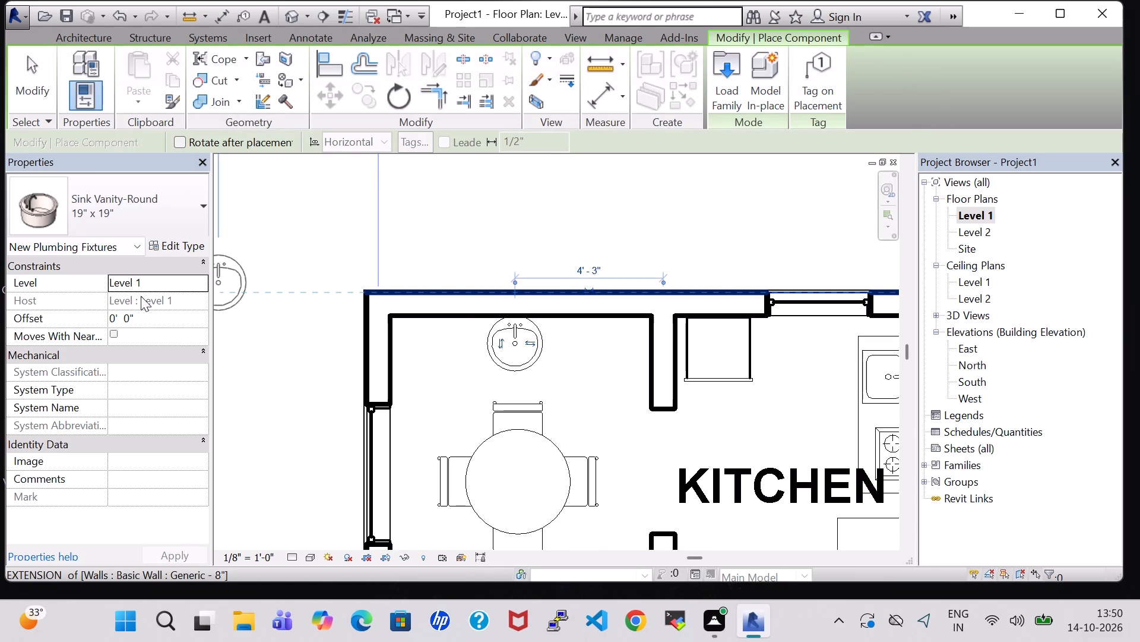
pyautogui.press('Escape')
pyautogui.press('Escape')
# Set the dining room sink's offset from Level 1 to 2' 0".
pyautogui.click(502, 358)
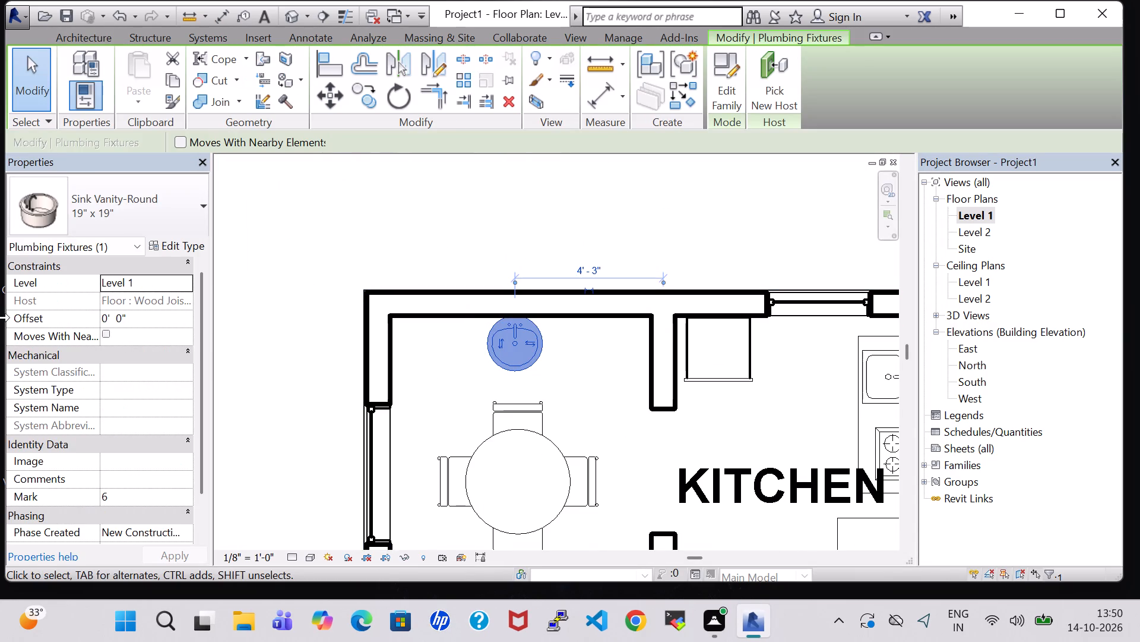
pyautogui.click(108, 319)
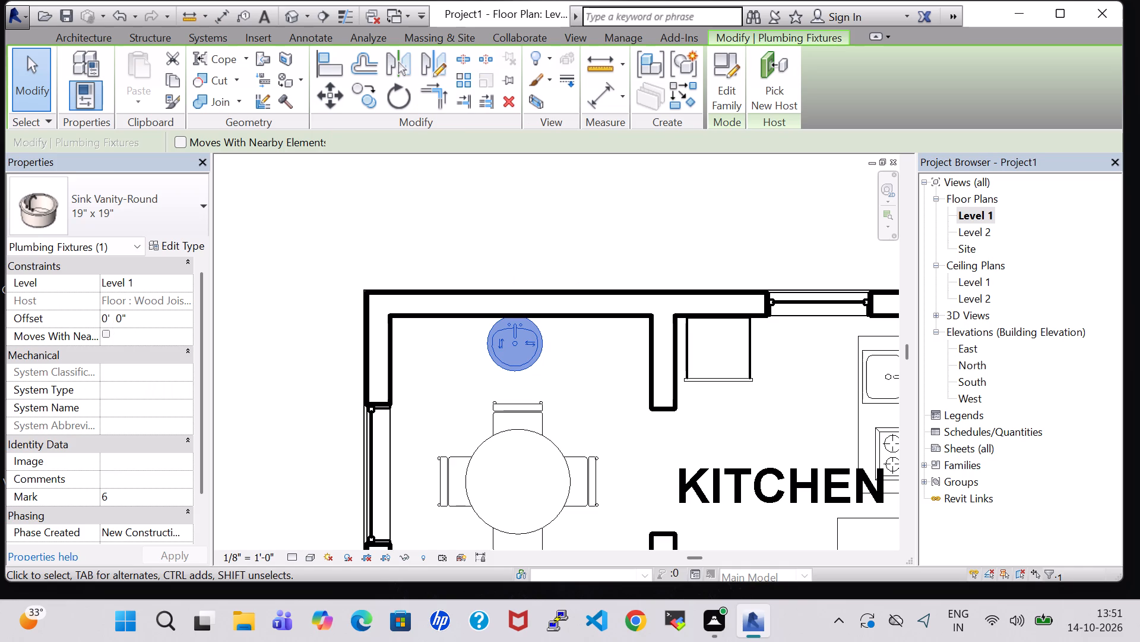
pyautogui.press('BackSpace')
pyautogui.press('2')
pyautogui.press('Return')
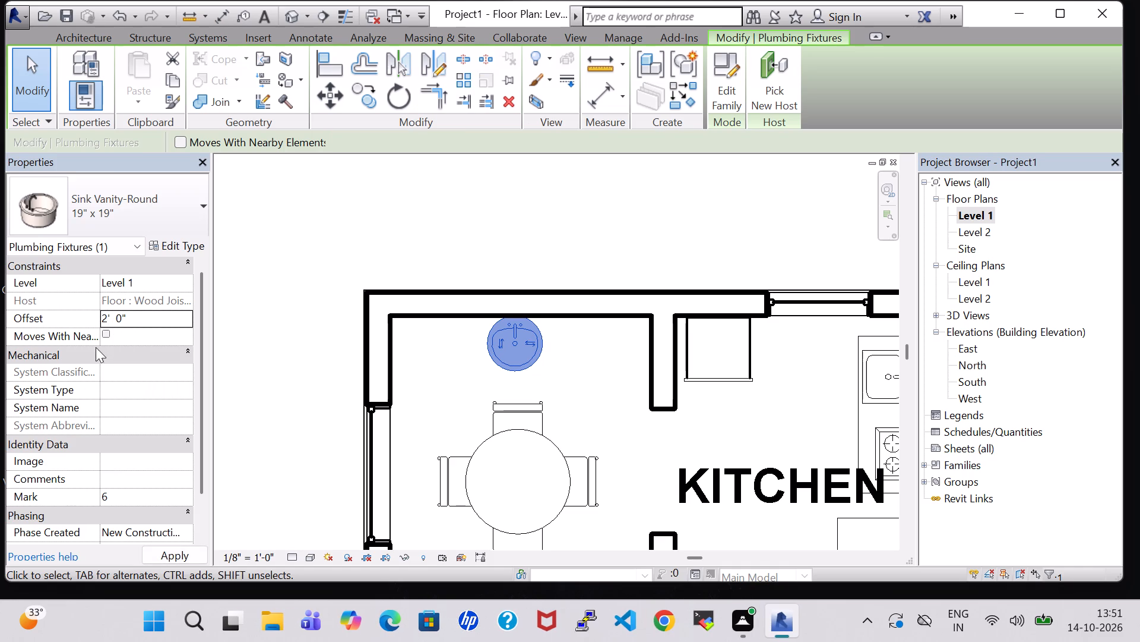
pyautogui.click(517, 215)
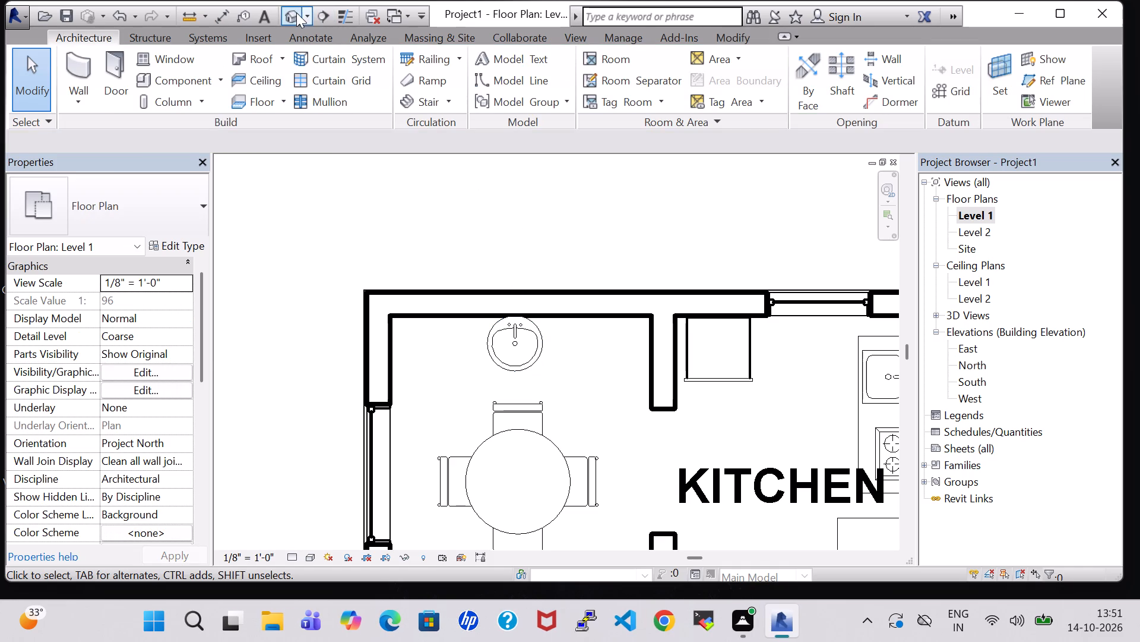
# In the 3D view, set the elevation of the oval mirror on the dining room wall to 4' 0".
pyautogui.click(296, 12)
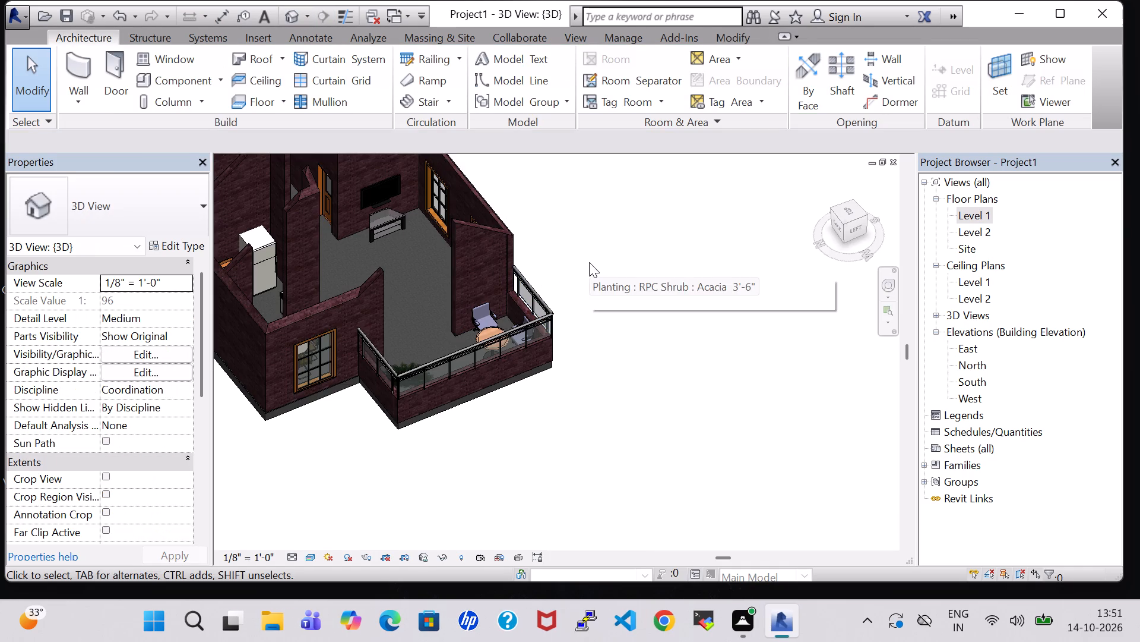
pyautogui.keyDown('shift'); pyautogui.moveTo(589, 260); pyautogui.dragTo(533, 282, button='middle'); pyautogui.keyUp('shift')
pyautogui.moveTo(615, 241); pyautogui.dragTo(619, 286, button='middle')
pyautogui.keyDown('shift'); pyautogui.moveTo(619, 286); pyautogui.dragTo(486, 306, button='middle'); pyautogui.keyUp('shift')
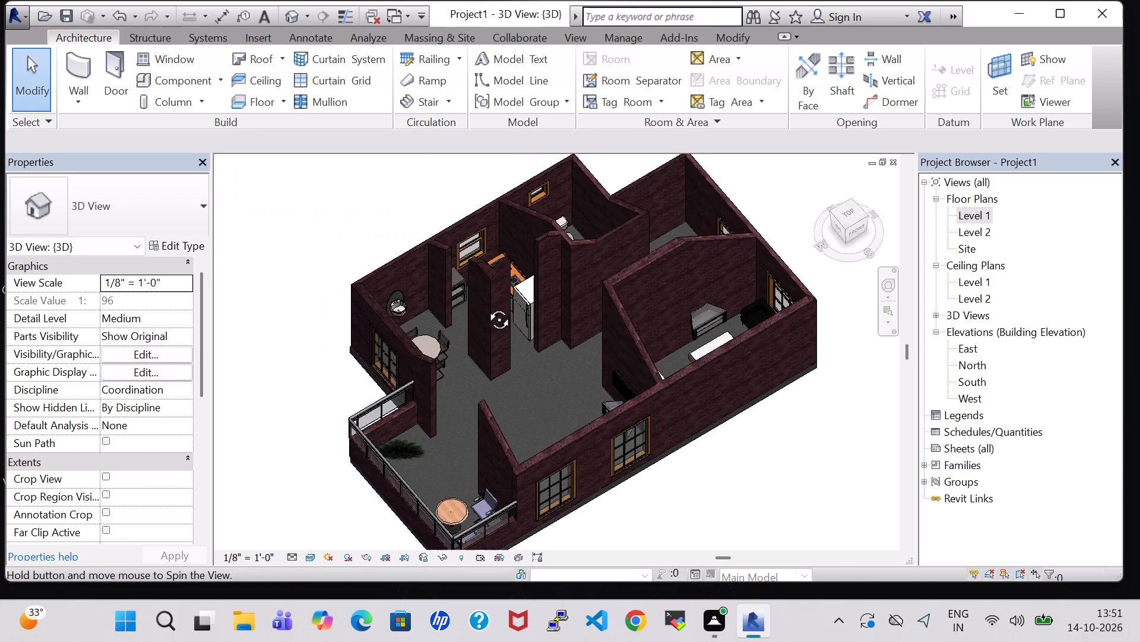
pyautogui.keyDown('shift'); pyautogui.moveTo(486, 306); pyautogui.dragTo(426, 282, button='middle'); pyautogui.keyUp('shift')
pyautogui.scroll(6, 429, 265)
pyautogui.moveTo(489, 266); pyautogui.dragTo(487, 209, button='middle')
pyautogui.click(482, 328)
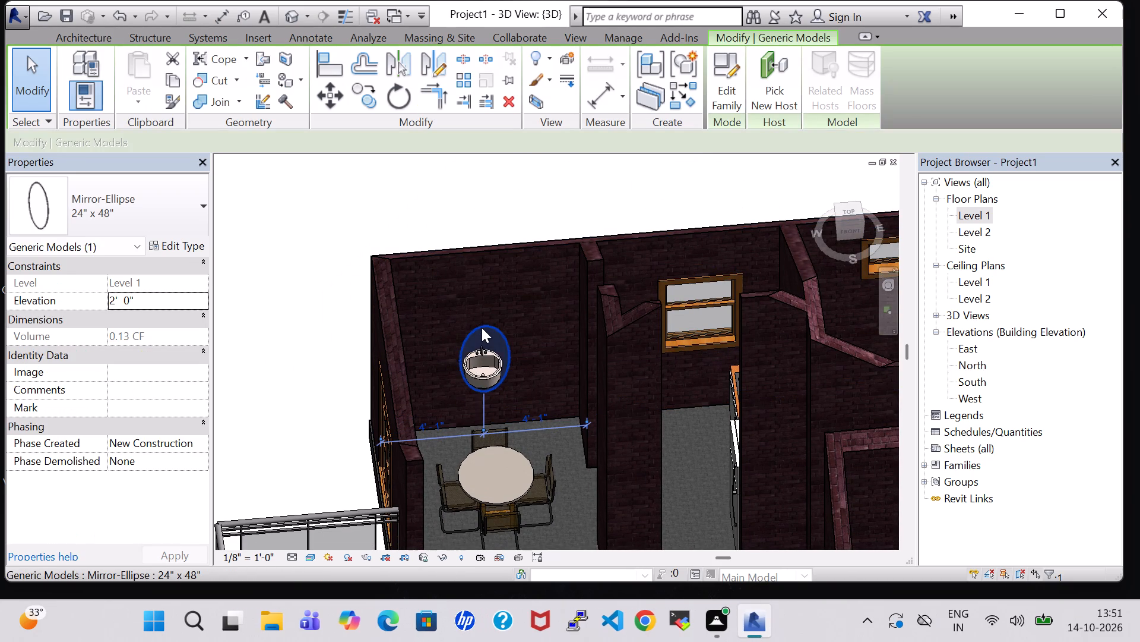
pyautogui.click(114, 300)
pyautogui.press('Right')
pyautogui.press('BackSpace')
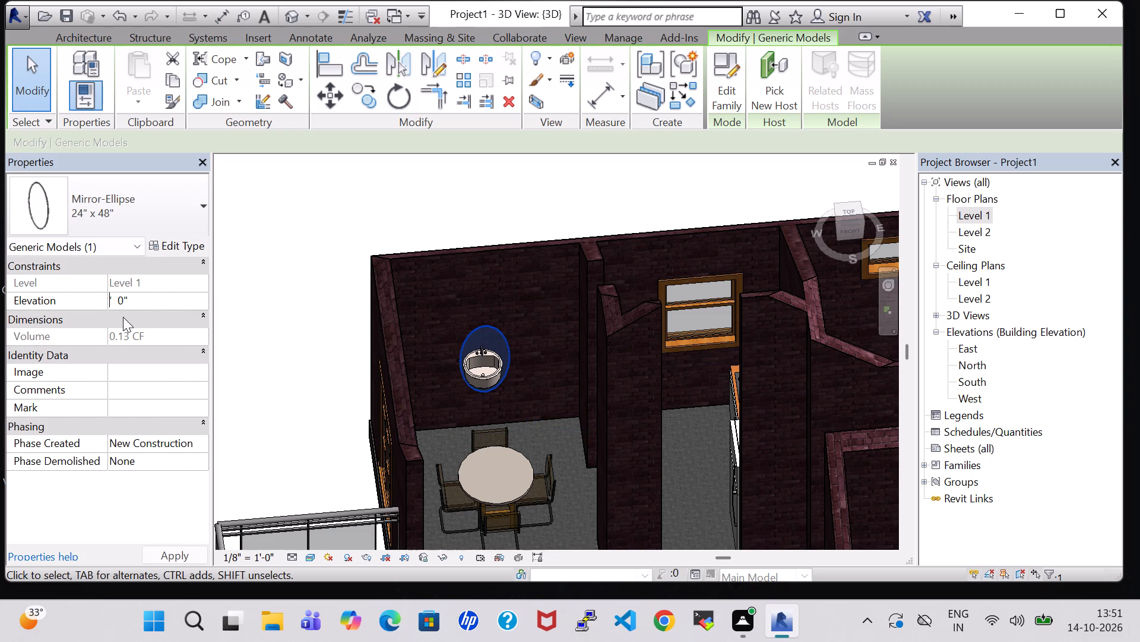
pyautogui.press('4')
pyautogui.press('Return')
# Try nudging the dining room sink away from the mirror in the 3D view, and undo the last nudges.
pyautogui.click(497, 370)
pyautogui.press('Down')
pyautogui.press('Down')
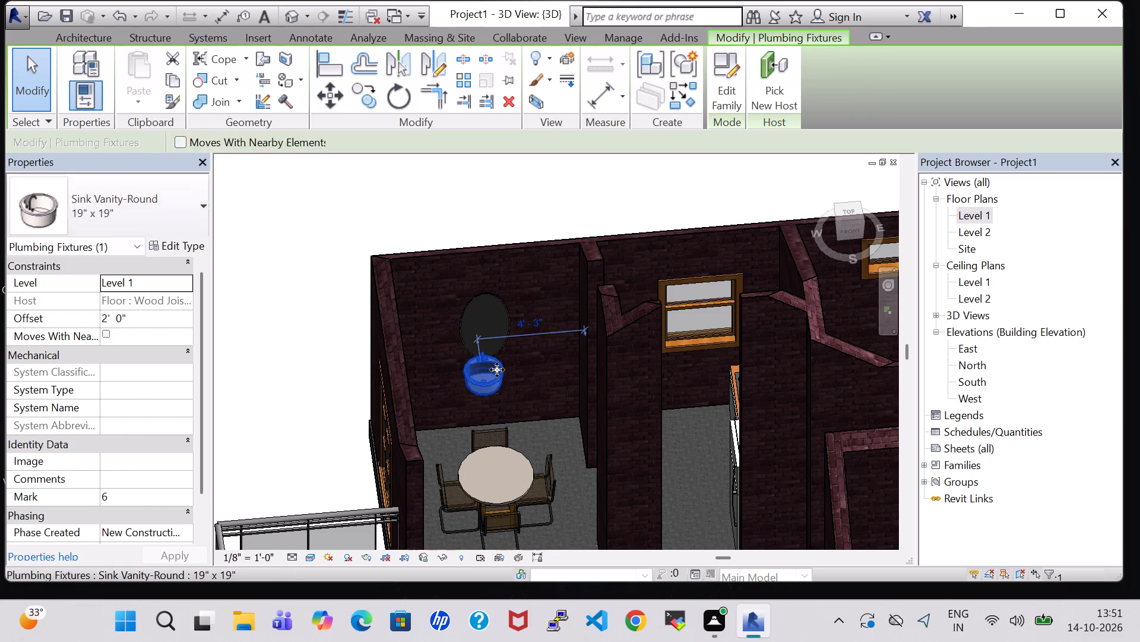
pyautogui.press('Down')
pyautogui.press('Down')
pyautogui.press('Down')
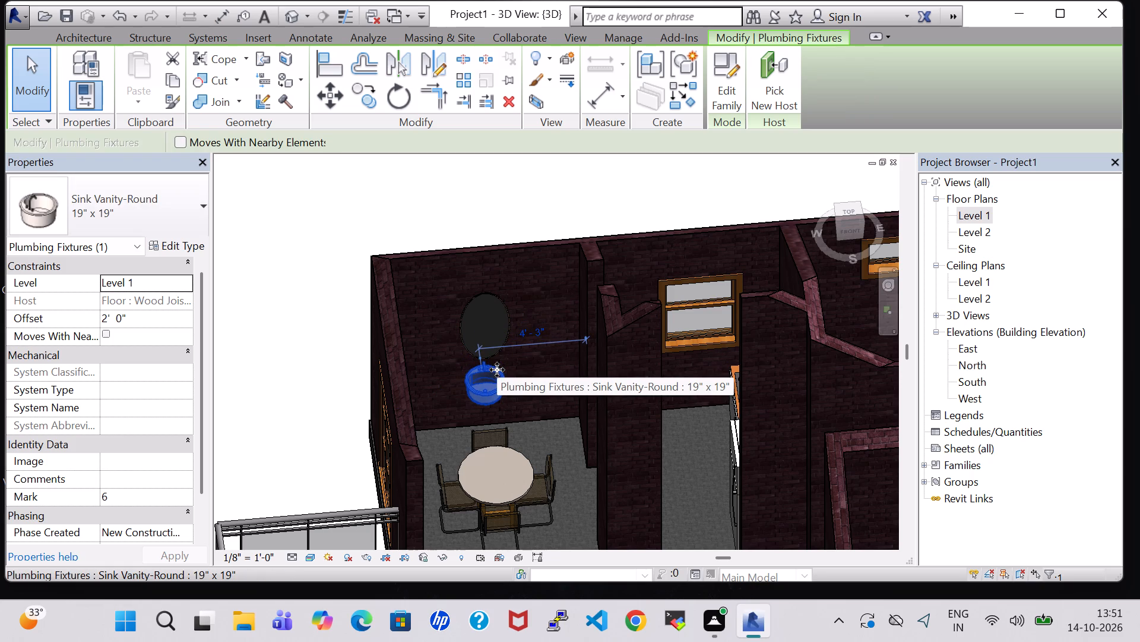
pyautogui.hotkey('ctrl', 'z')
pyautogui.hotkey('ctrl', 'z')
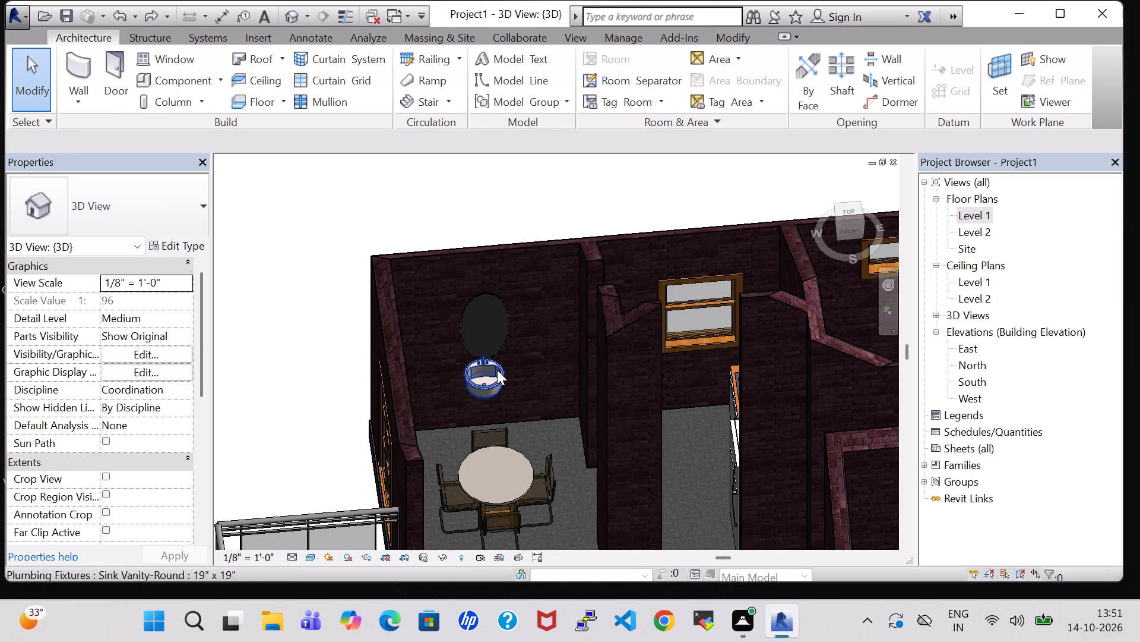
# In the Level 1 floor plan, nudge the dining room sink back against the north wall.
pyautogui.doubleClick(980, 216)
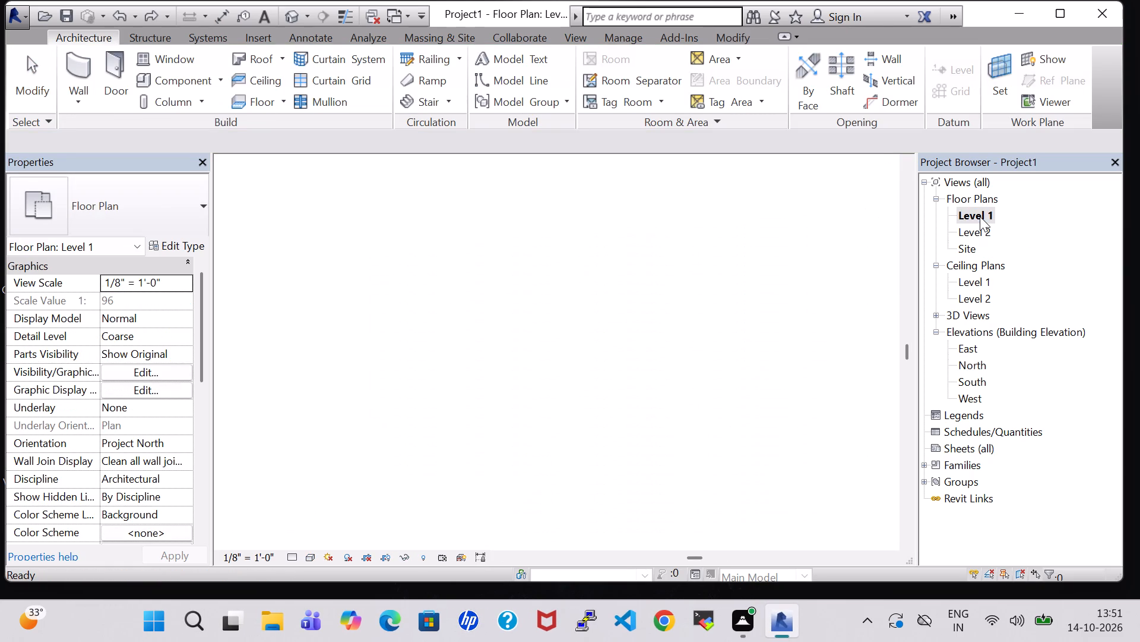
pyautogui.click(527, 335)
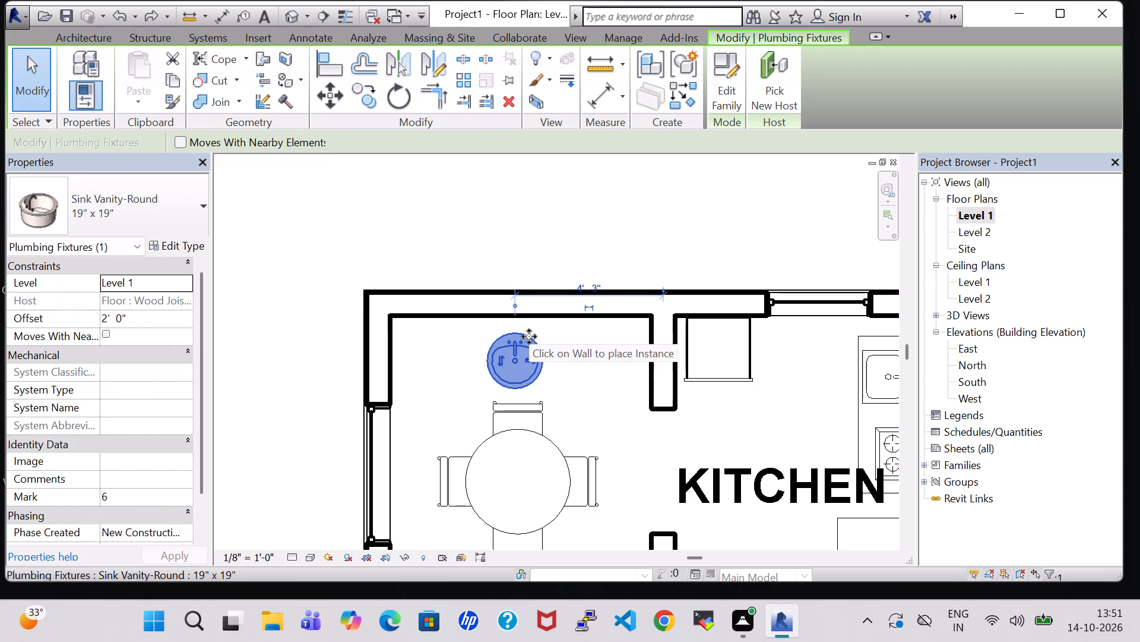
pyautogui.press('Up')
pyautogui.press('Up')
pyautogui.press('Up')
pyautogui.press('Up')
pyautogui.press('Up')
pyautogui.press('Up')
pyautogui.press('Up')
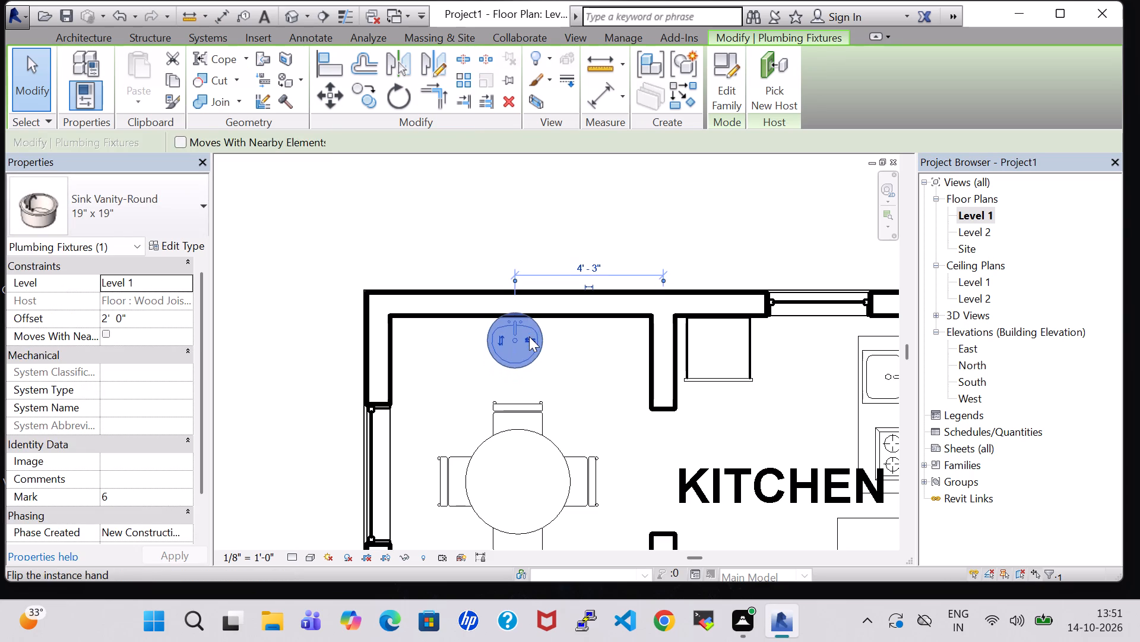
pyautogui.press('Down')
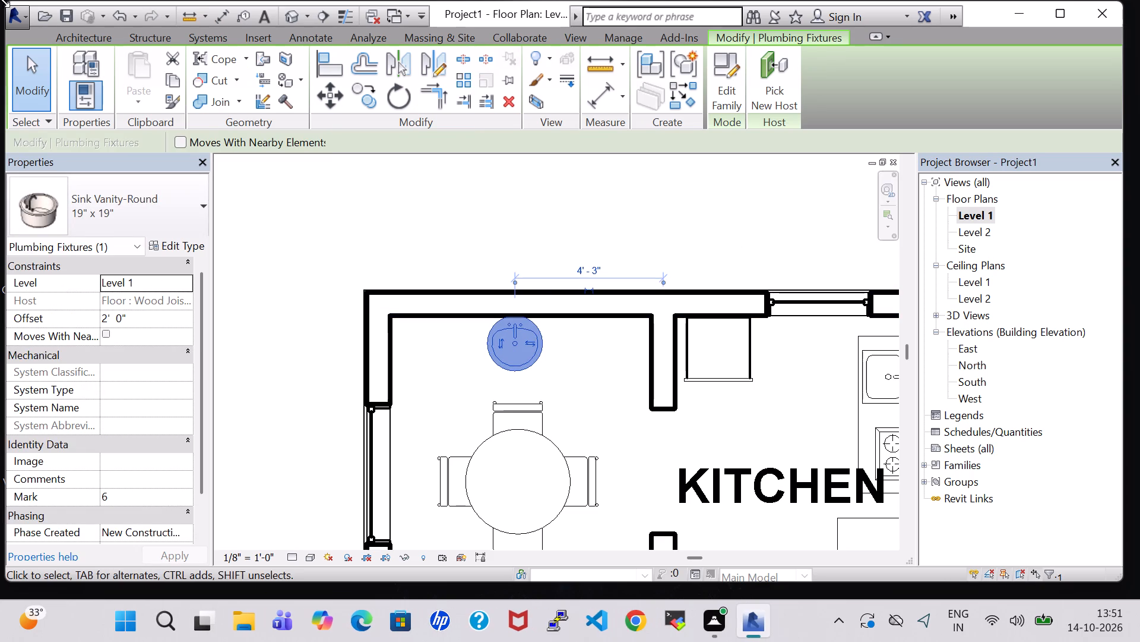
# In the 3D view, set the dining room sink's offset from Level 1 to 1' 0".
pyautogui.click(289, 20)
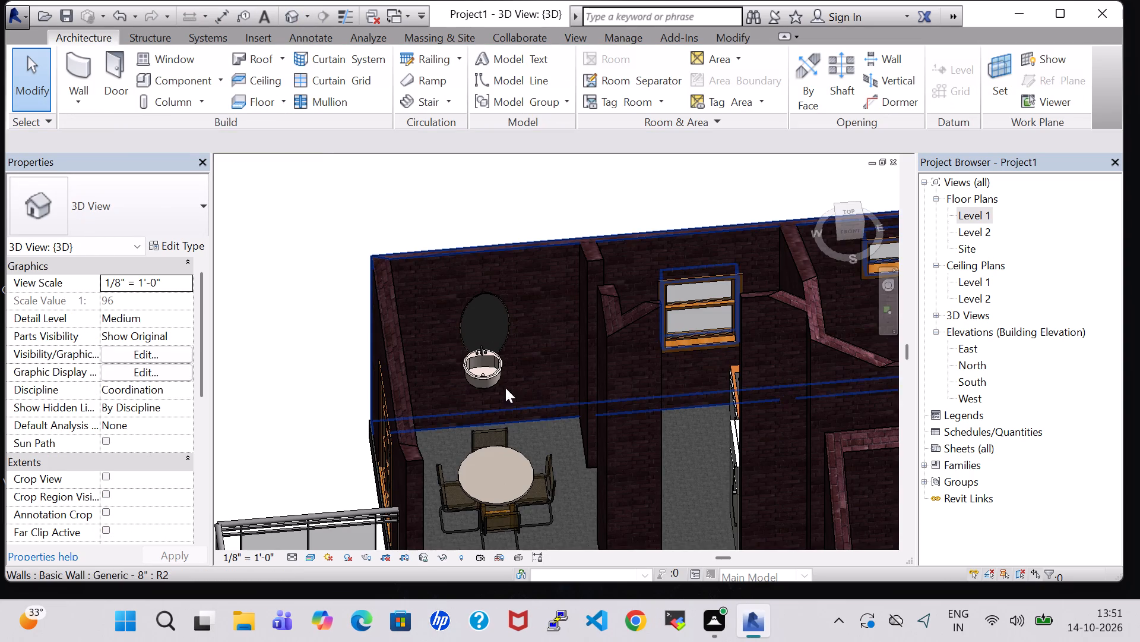
pyautogui.click(492, 376)
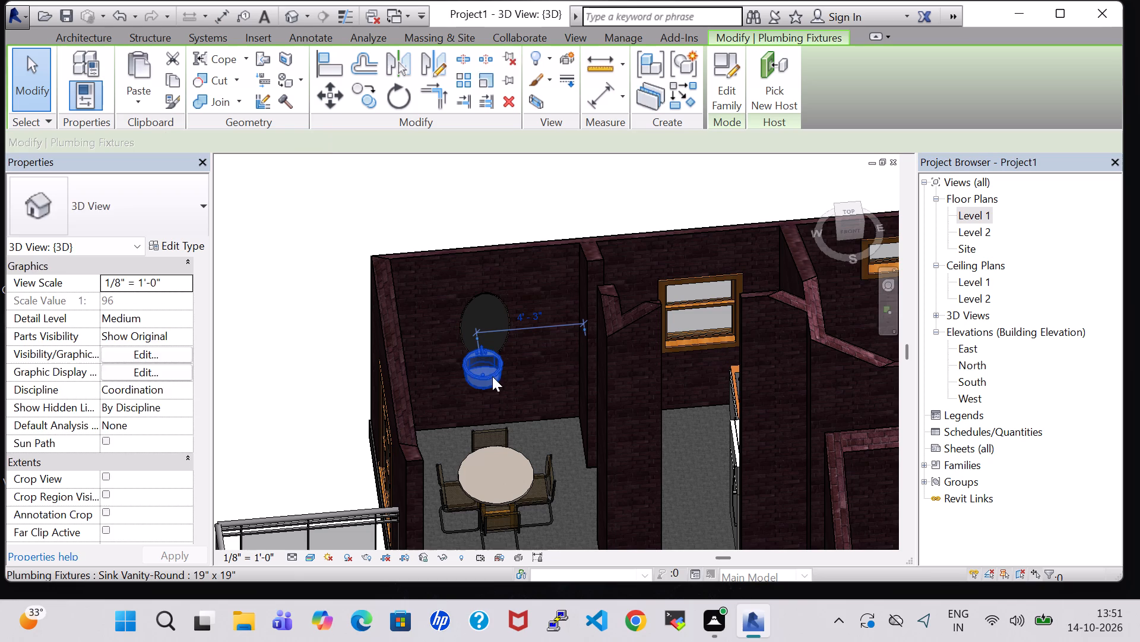
pyautogui.click(109, 318)
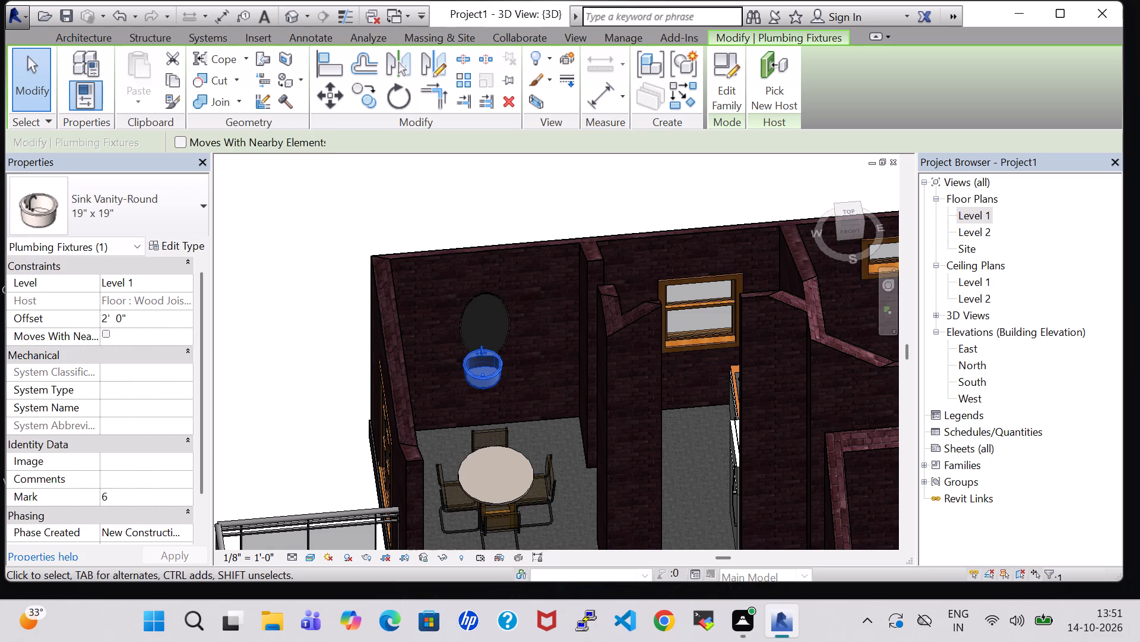
pyautogui.press('BackSpace')
pyautogui.press('1')
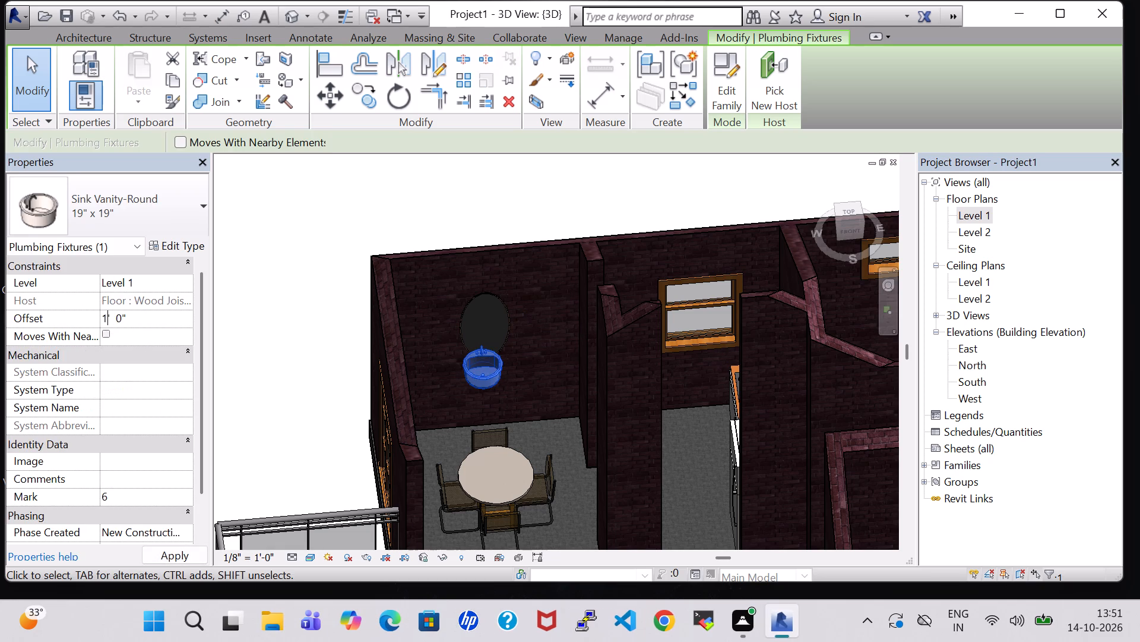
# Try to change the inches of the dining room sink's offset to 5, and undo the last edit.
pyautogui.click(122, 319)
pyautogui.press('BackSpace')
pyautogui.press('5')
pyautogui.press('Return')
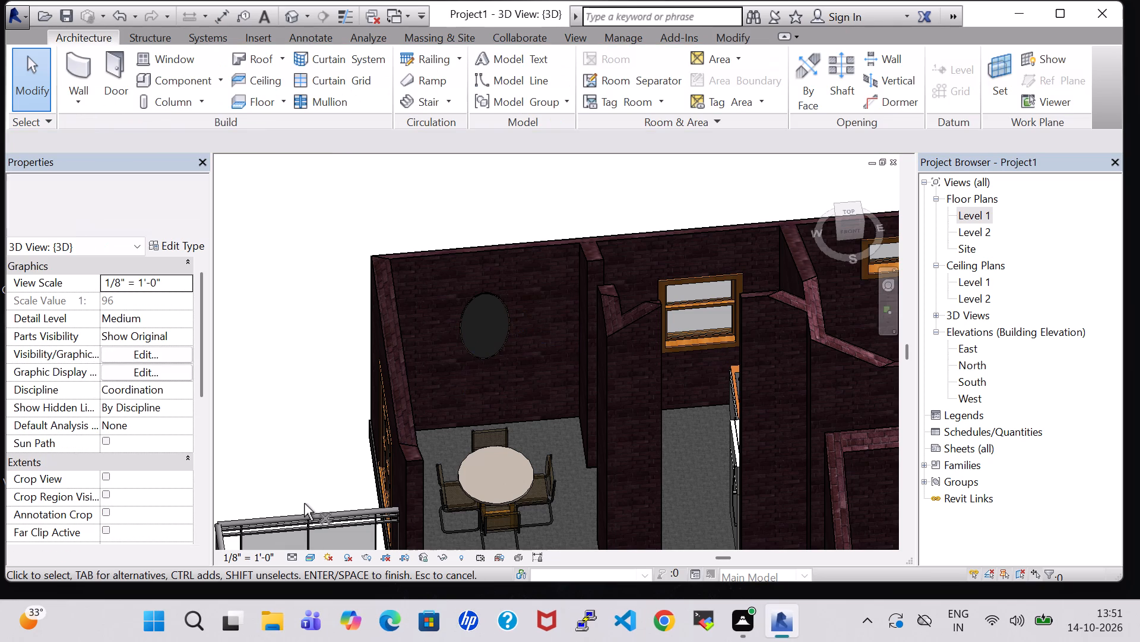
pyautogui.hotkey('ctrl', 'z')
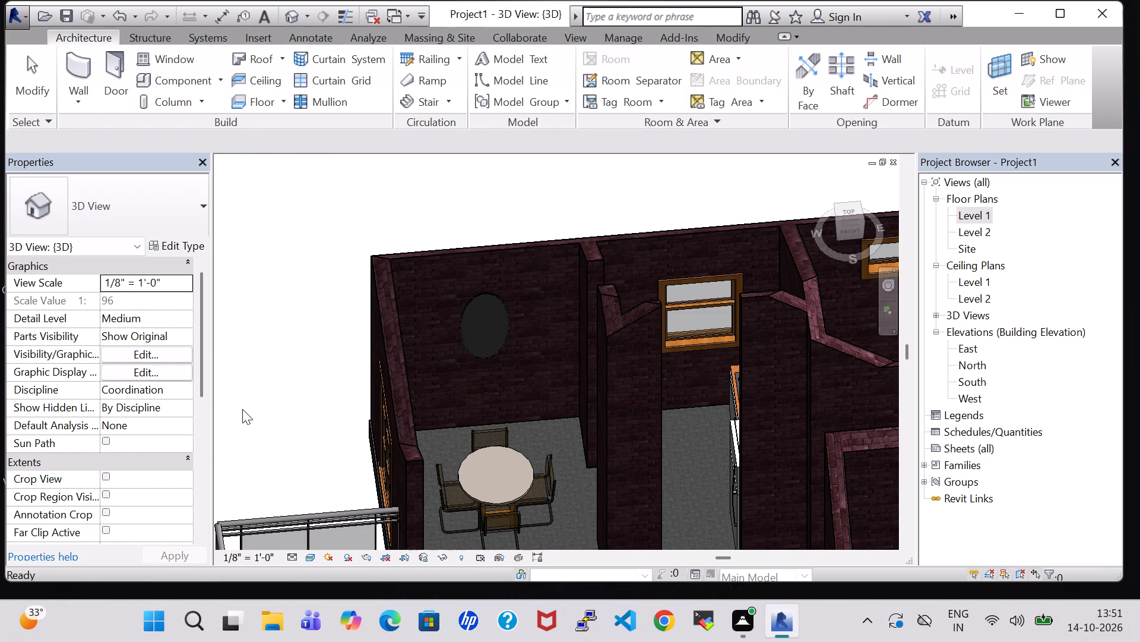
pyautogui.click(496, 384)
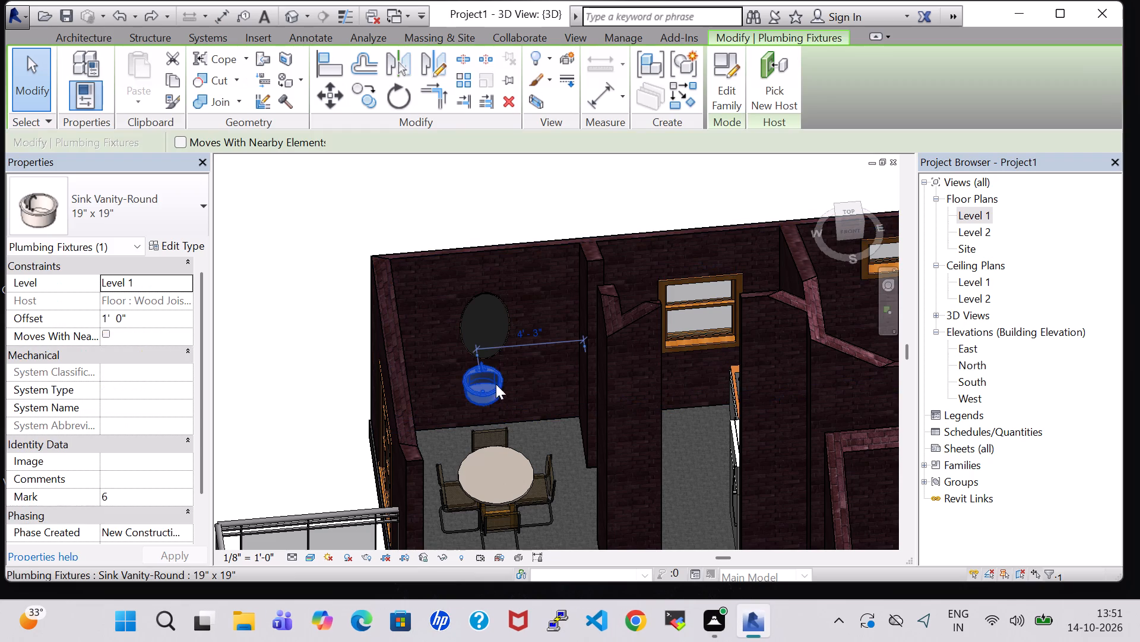
# Nudge the dining room mirror to an elevation of 4' 2" and 4' 3" from the kitchen partition, in line with the sink.
pyautogui.click(487, 316)
pyautogui.click(493, 301)
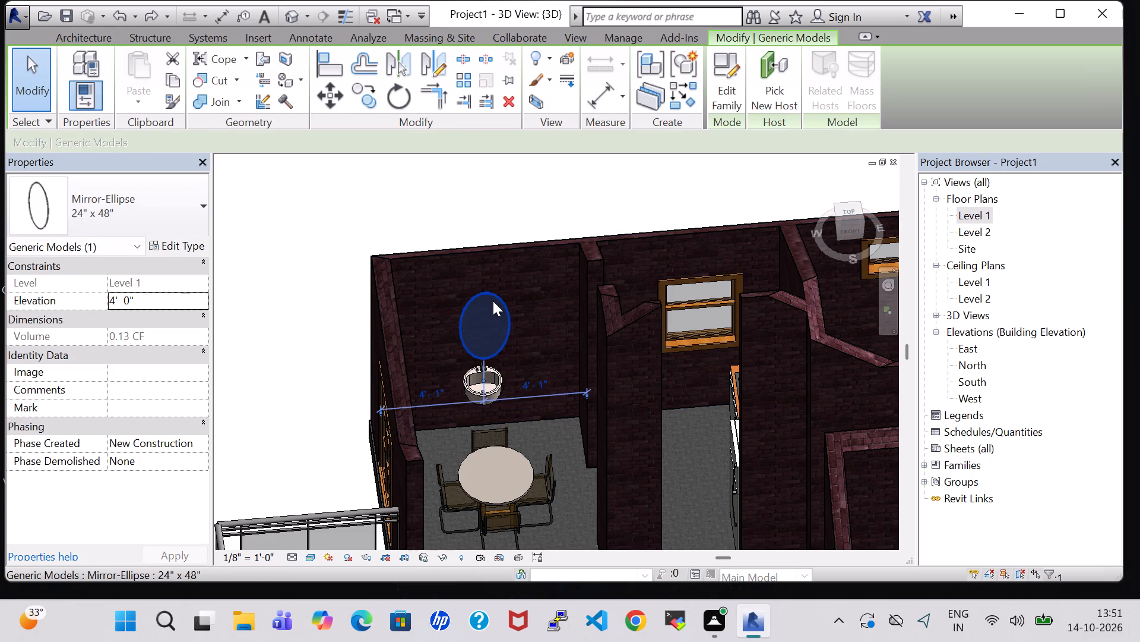
pyautogui.press('Left')
pyautogui.press('Left')
pyautogui.press('Up')
pyautogui.press('Right')
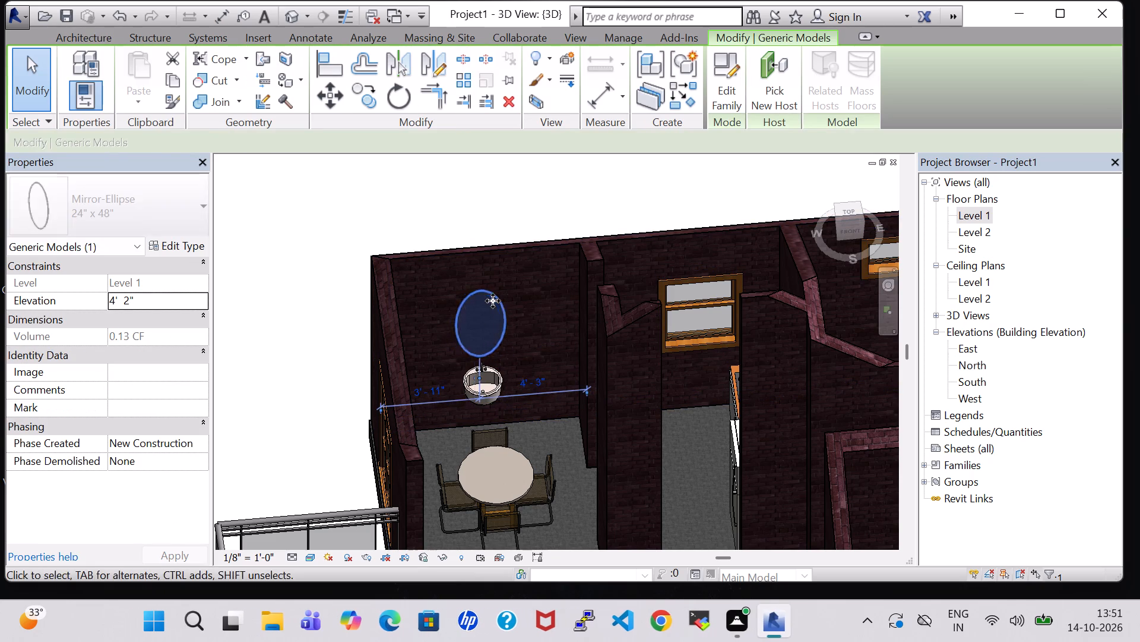
pyautogui.click(471, 220)
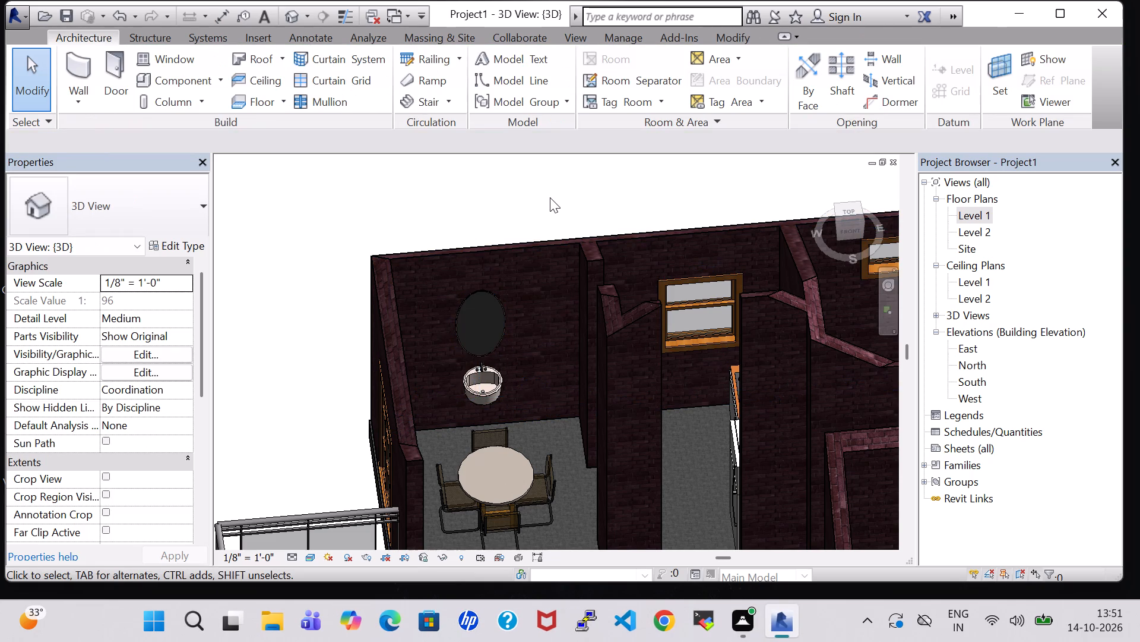
# Examine the mirror and sink arrangement and the apartment's furnished rooms from several angles in 3D.
pyautogui.scroll(1, 550, 197)
pyautogui.keyDown('shift'); pyautogui.moveTo(550, 197); pyautogui.dragTo(543, 209, button='middle'); pyautogui.keyUp('shift')
pyautogui.moveTo(565, 213); pyautogui.dragTo(553, 164, button='middle')
pyautogui.keyDown('shift'); pyautogui.moveTo(580, 494); pyautogui.dragTo(579, 449, button='middle'); pyautogui.keyUp('shift')
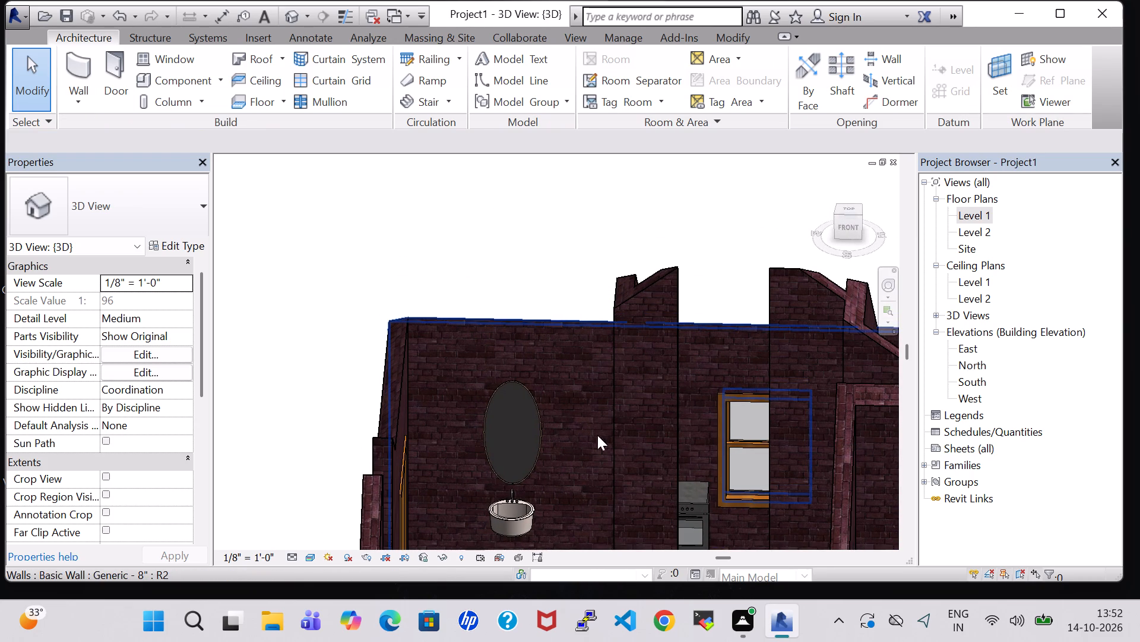
pyautogui.scroll(-6, 558, 420)
pyautogui.moveTo(502, 280); pyautogui.dragTo(587, 392, button='middle')
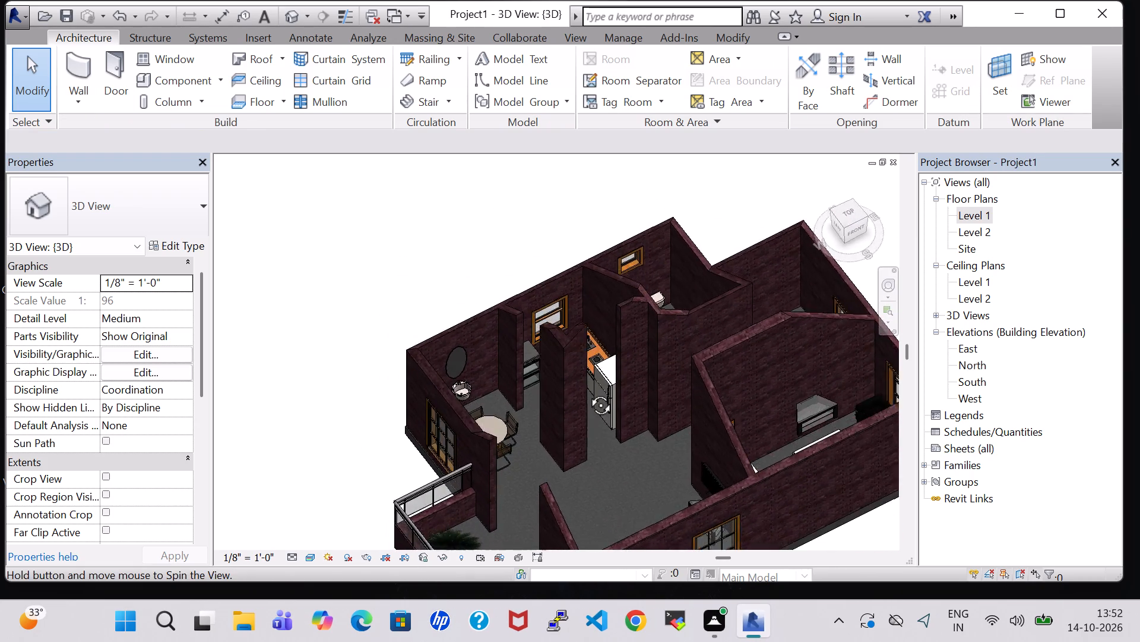
pyautogui.moveTo(587, 392); pyautogui.dragTo(601, 421, button='middle')
pyautogui.keyDown('shift'); pyautogui.moveTo(601, 425); pyautogui.dragTo(609, 451, button='middle'); pyautogui.keyUp('shift')
pyautogui.moveTo(606, 437); pyautogui.dragTo(613, 440, button='middle')
pyautogui.keyDown('shift'); pyautogui.moveTo(558, 442); pyautogui.dragTo(632, 448, button='middle'); pyautogui.keyUp('shift')
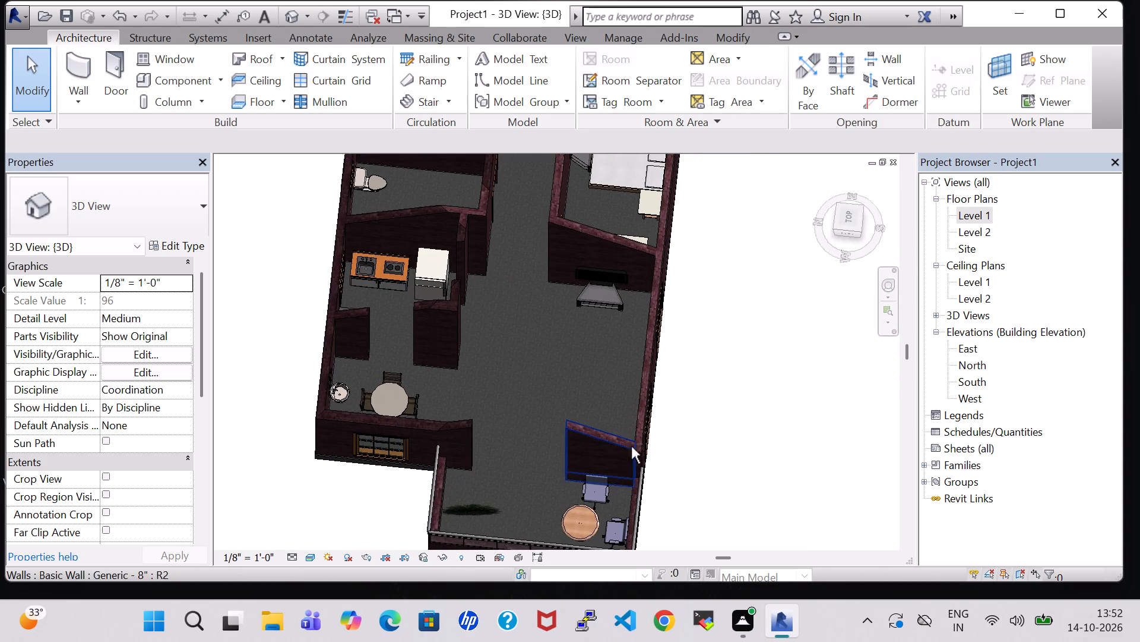
pyautogui.keyDown('shift'); pyautogui.moveTo(499, 454); pyautogui.dragTo(568, 433, button='middle'); pyautogui.keyUp('shift')
pyautogui.keyDown('shift'); pyautogui.moveTo(571, 433); pyautogui.dragTo(578, 431, button='middle'); pyautogui.keyUp('shift')
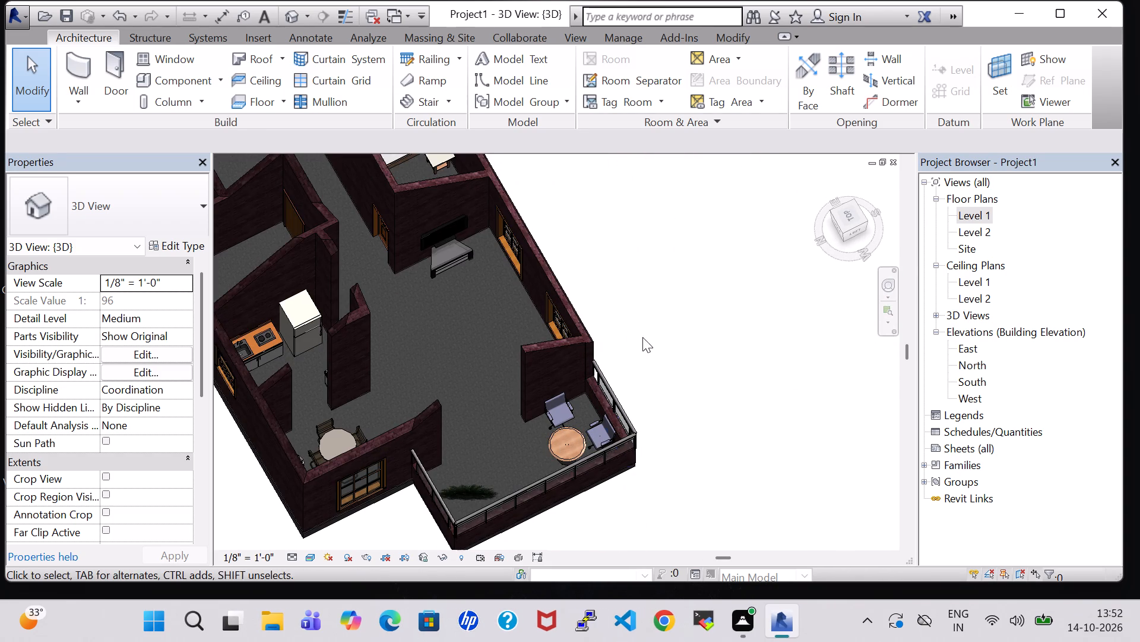
pyautogui.keyDown('shift'); pyautogui.middleClick(652, 317); pyautogui.keyUp('shift')
# On the Level 1 floor plan, load the Sofa-Corbu family from the Seating folder of the Furniture library.
pyautogui.doubleClick(981, 211)
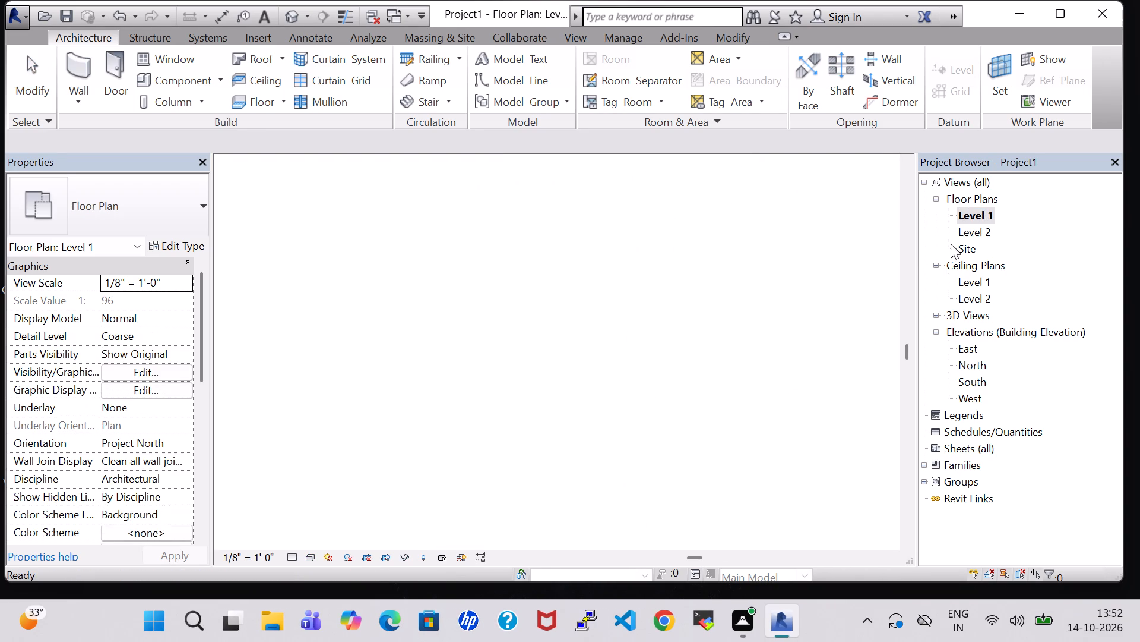
pyautogui.scroll(-2, 627, 383)
pyautogui.moveTo(664, 451); pyautogui.dragTo(557, 322, button='middle')
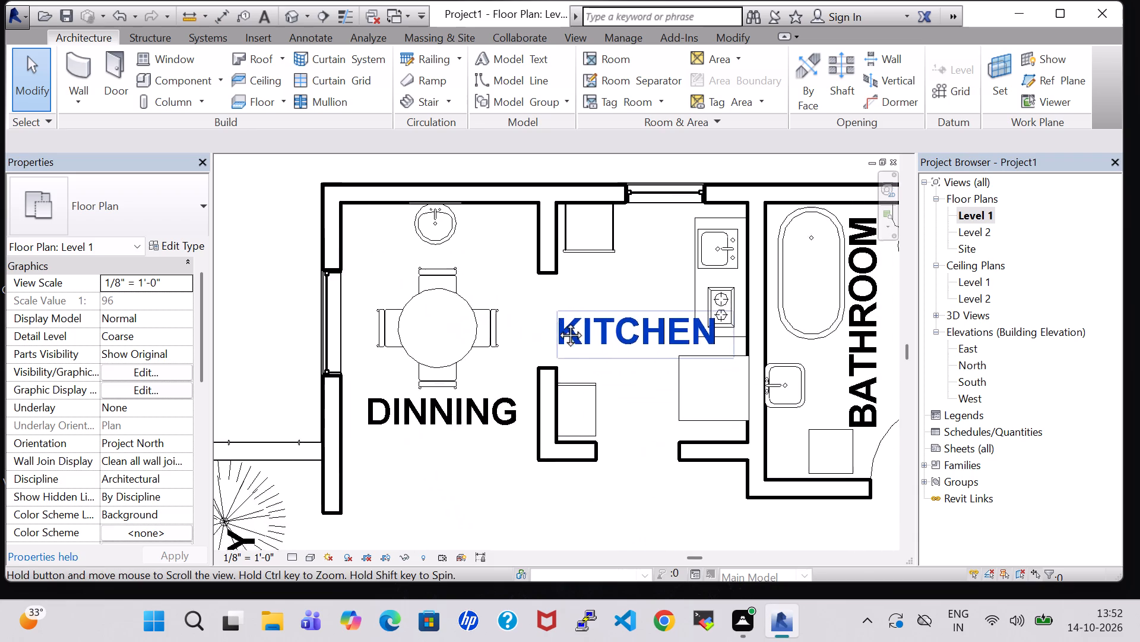
pyautogui.moveTo(557, 322); pyautogui.dragTo(557, 320, button='middle')
pyautogui.scroll(-3, 553, 324)
pyautogui.moveTo(604, 459); pyautogui.dragTo(589, 412, button='middle')
pyautogui.scroll(-1, 589, 412)
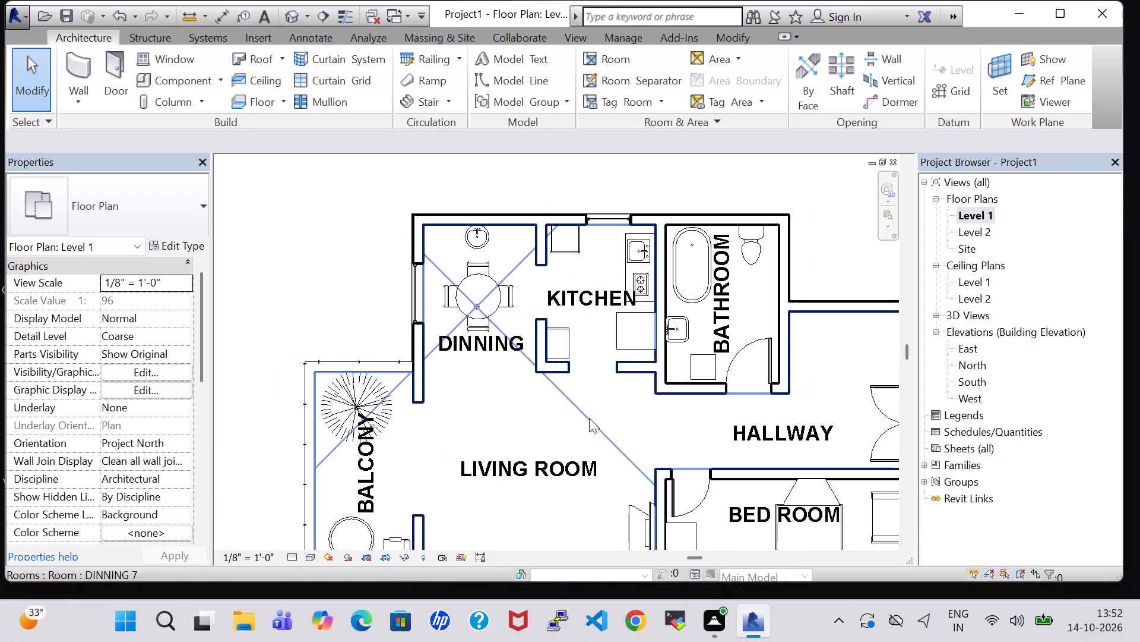
pyautogui.moveTo(589, 418); pyautogui.dragTo(559, 371, button='middle')
pyautogui.scroll(-2, 559, 371)
pyautogui.moveTo(559, 376); pyautogui.dragTo(537, 370, button='middle')
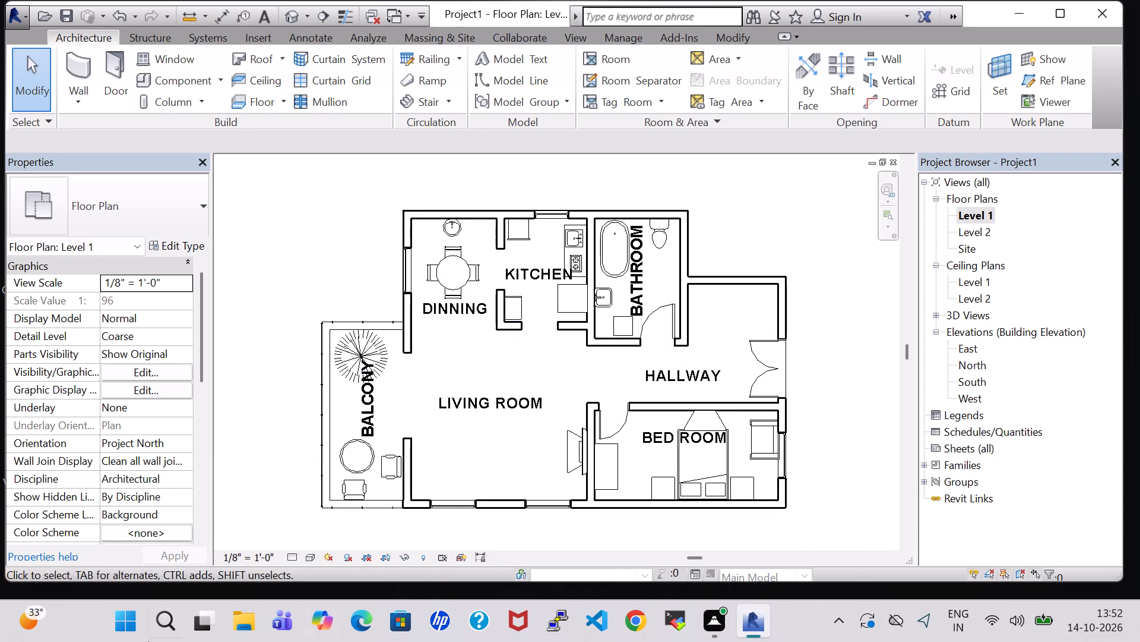
pyautogui.click(178, 73)
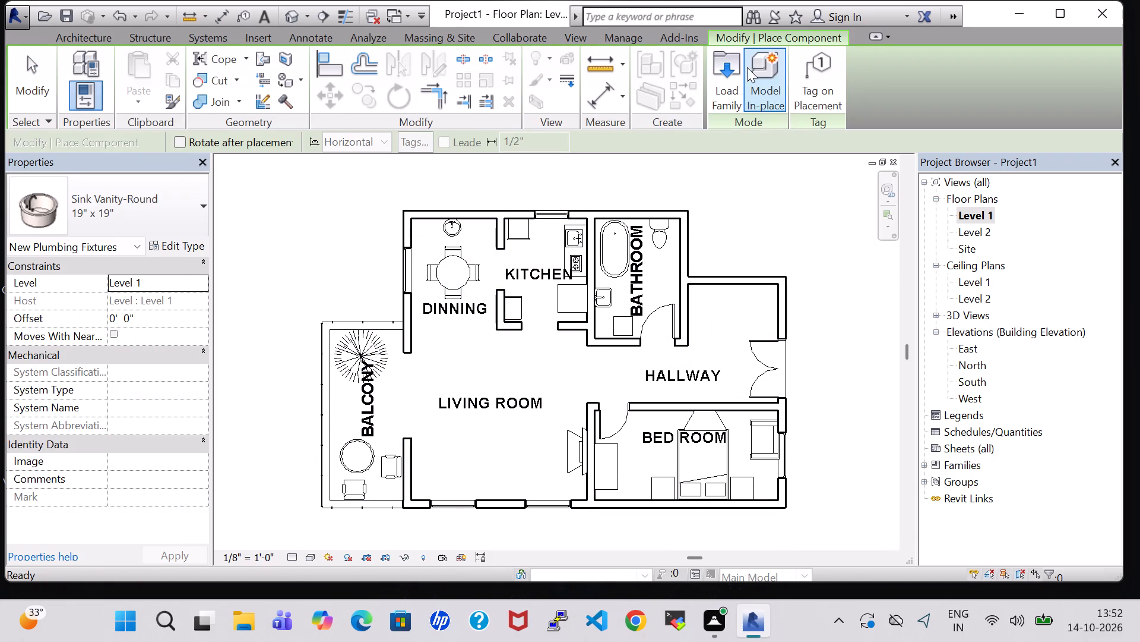
pyautogui.click(719, 73)
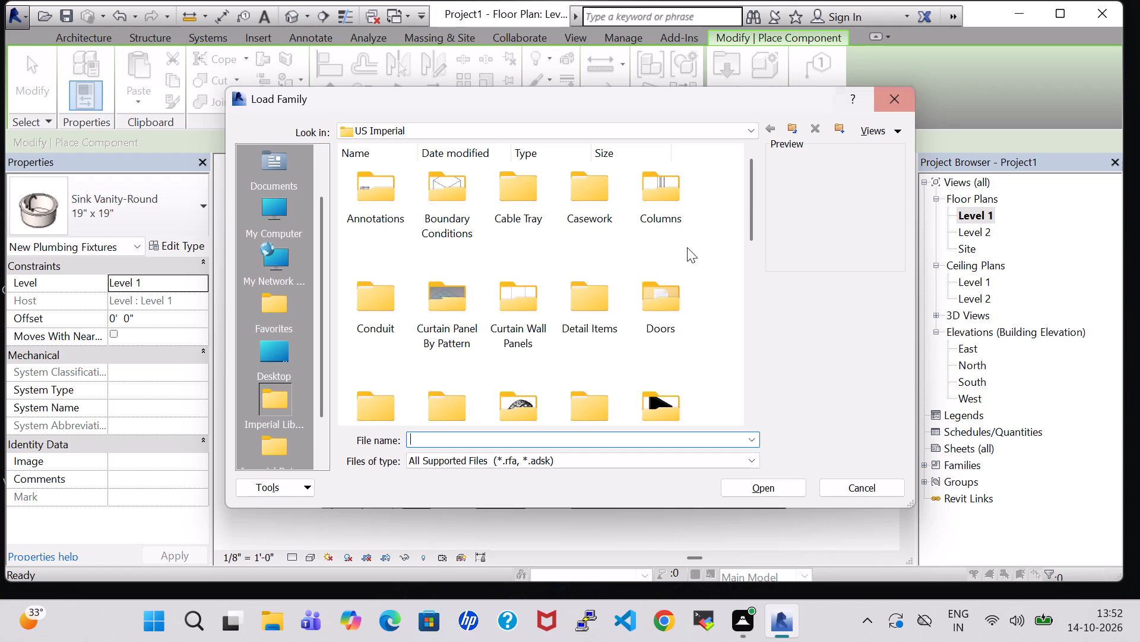
pyautogui.scroll(-1, 655, 311)
pyautogui.doubleClick(663, 231)
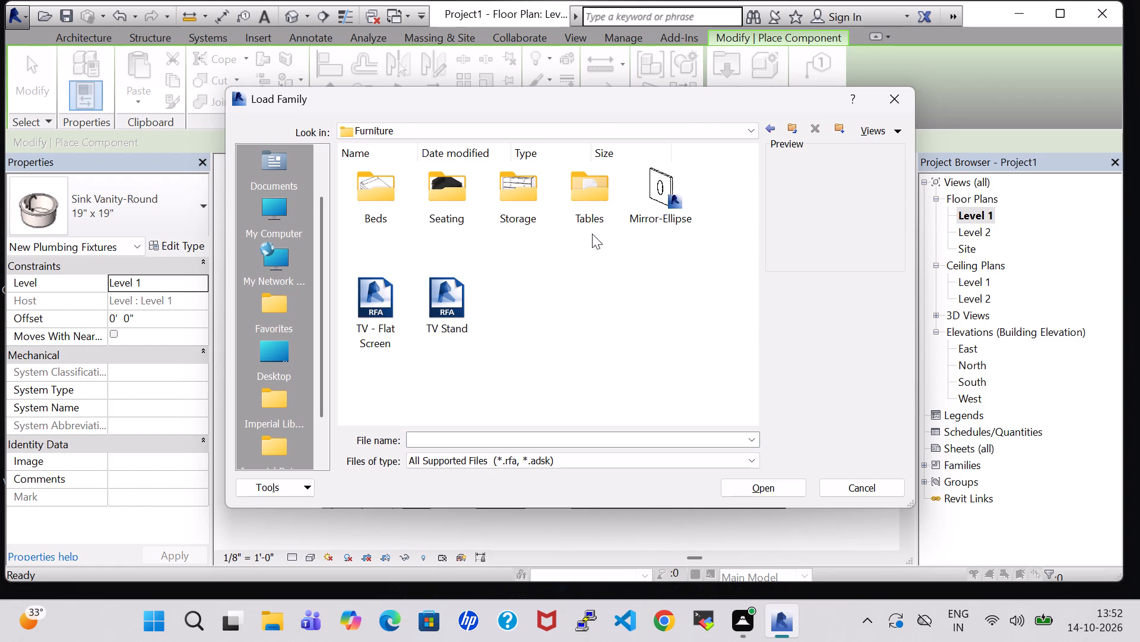
pyautogui.doubleClick(454, 214)
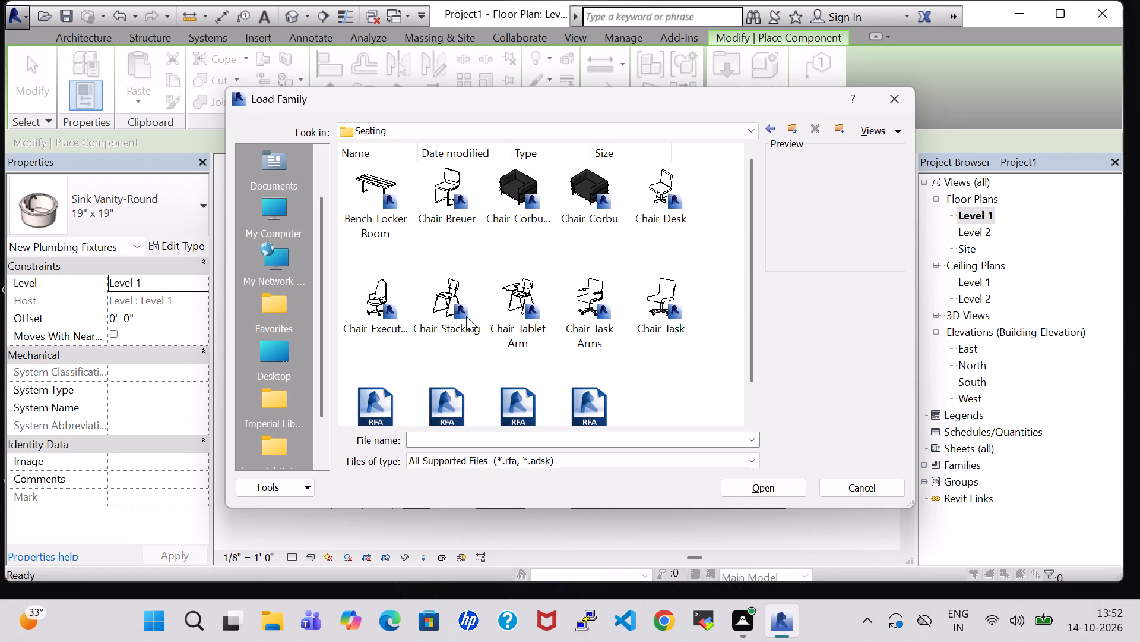
pyautogui.scroll(-2, 469, 320)
pyautogui.click(540, 382)
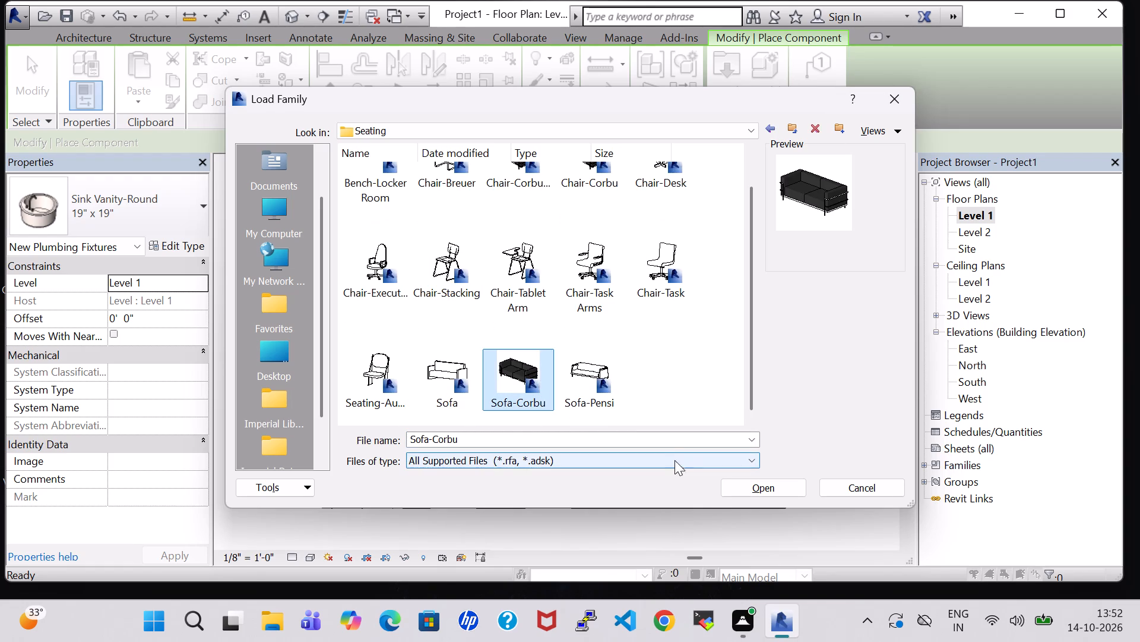
pyautogui.click(771, 483)
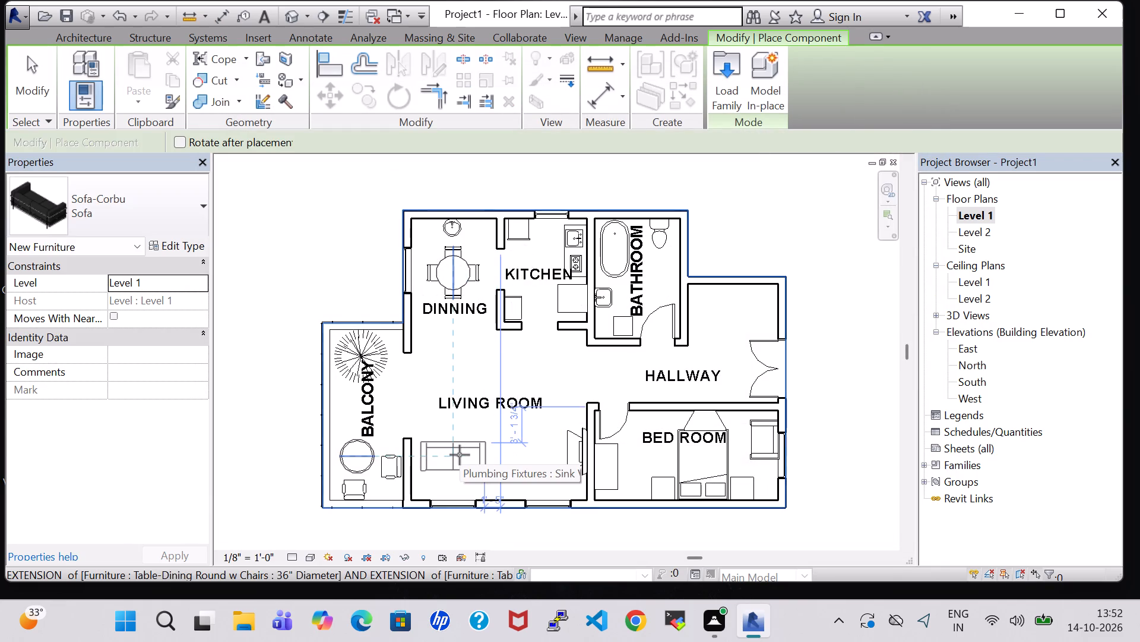
# Place a Sofa-Corbu with its back to the living room's windowed exterior wall, about 5' 1" from the balcony-side wall.
pyautogui.press('space')
pyautogui.press('space')
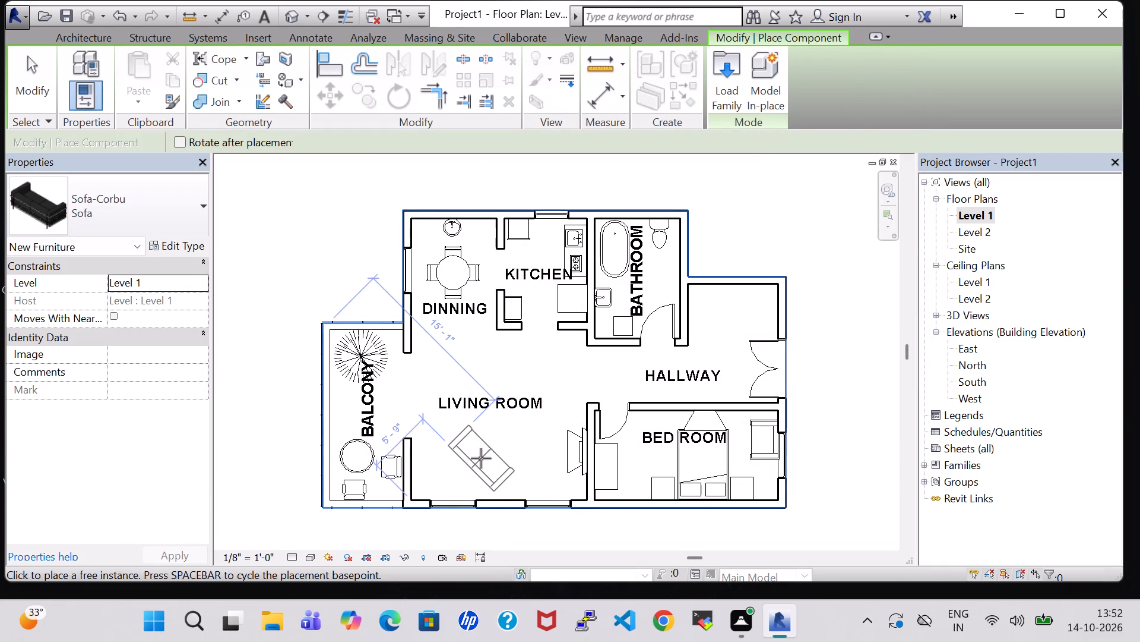
pyautogui.press('space')
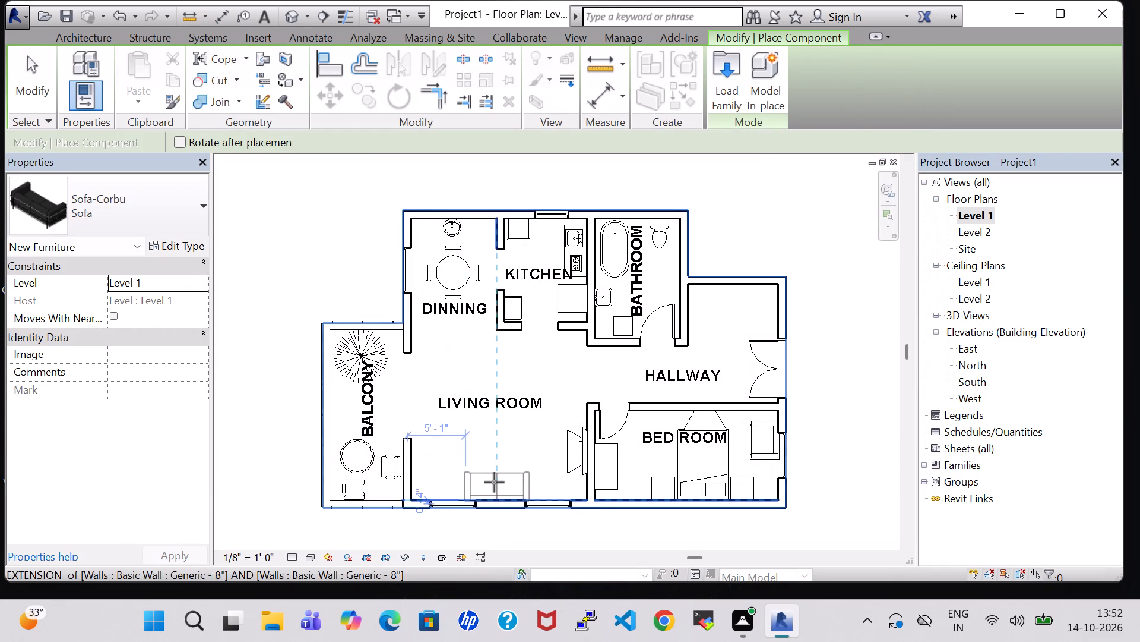
pyautogui.click(494, 482)
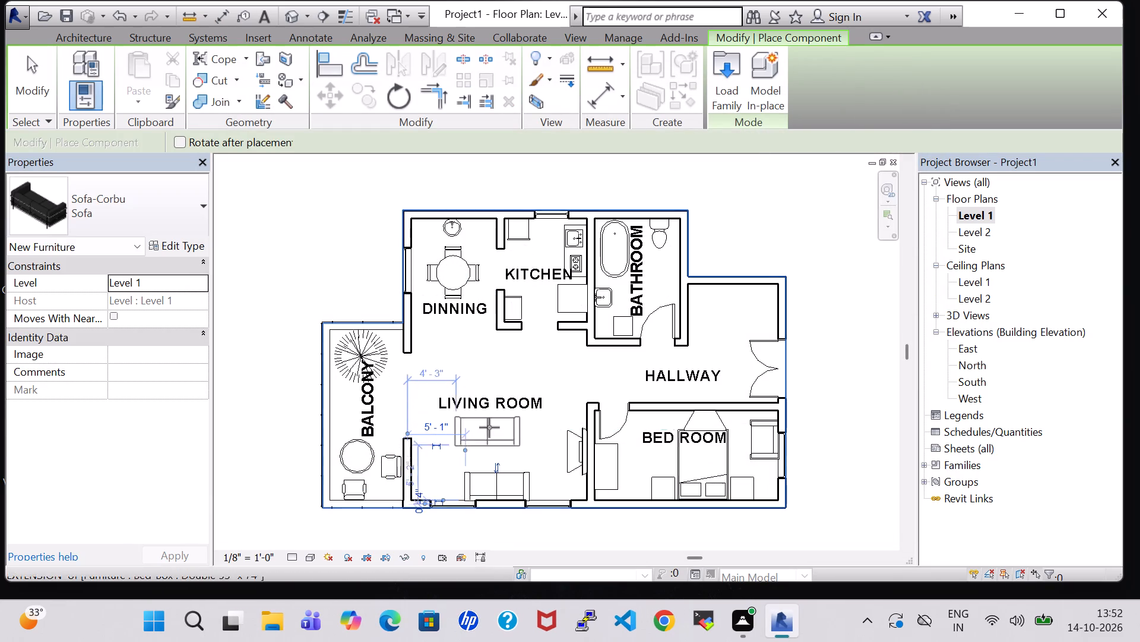
# Place a second Sofa-Corbu facing the first and aligned with it, about 5' 6" from the bedroom-side wall.
pyautogui.press('space')
pyautogui.press('space')
pyautogui.press('space')
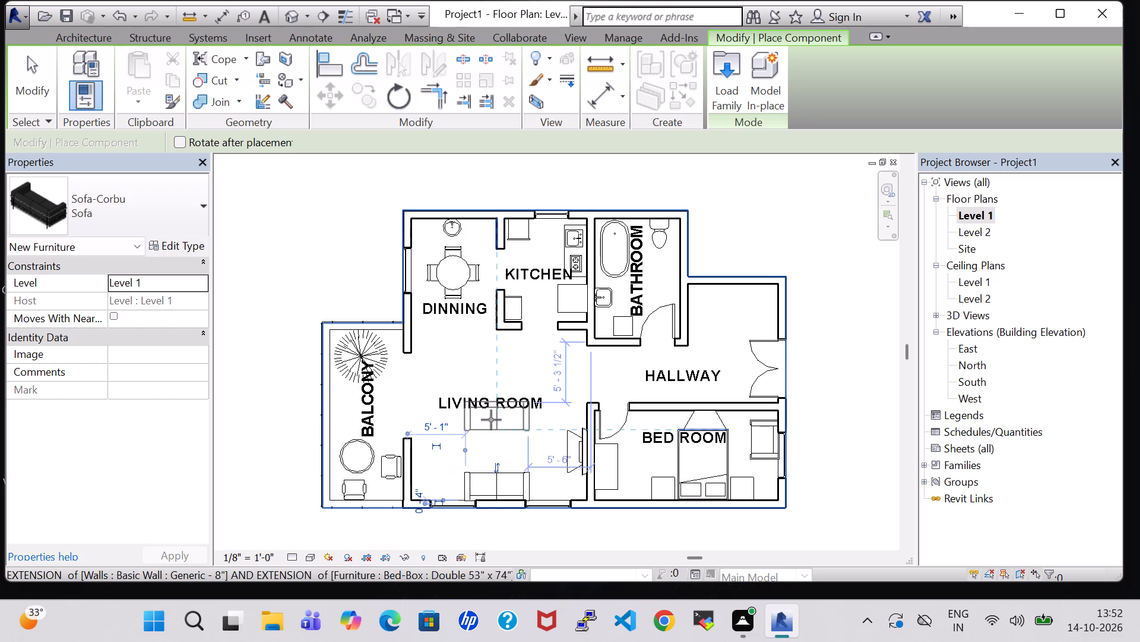
pyautogui.click(495, 414)
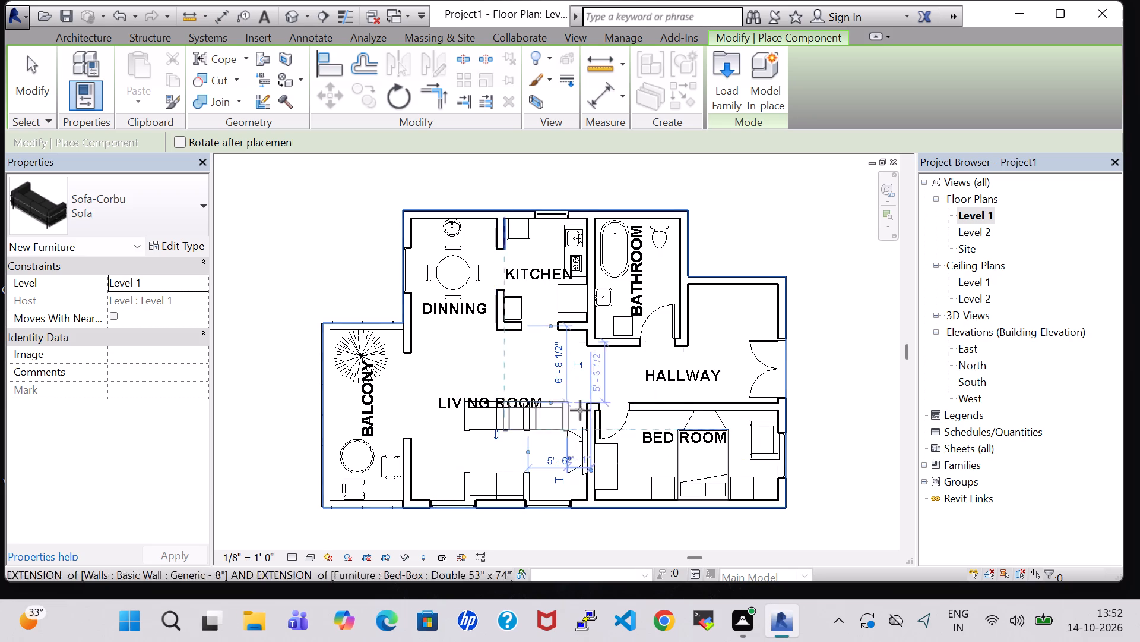
pyautogui.press('Escape')
pyautogui.press('Escape')
# Nudge the LIVING ROOM tag clear of the second sofa, in line with the HALLWAY tag.
pyautogui.click(506, 404)
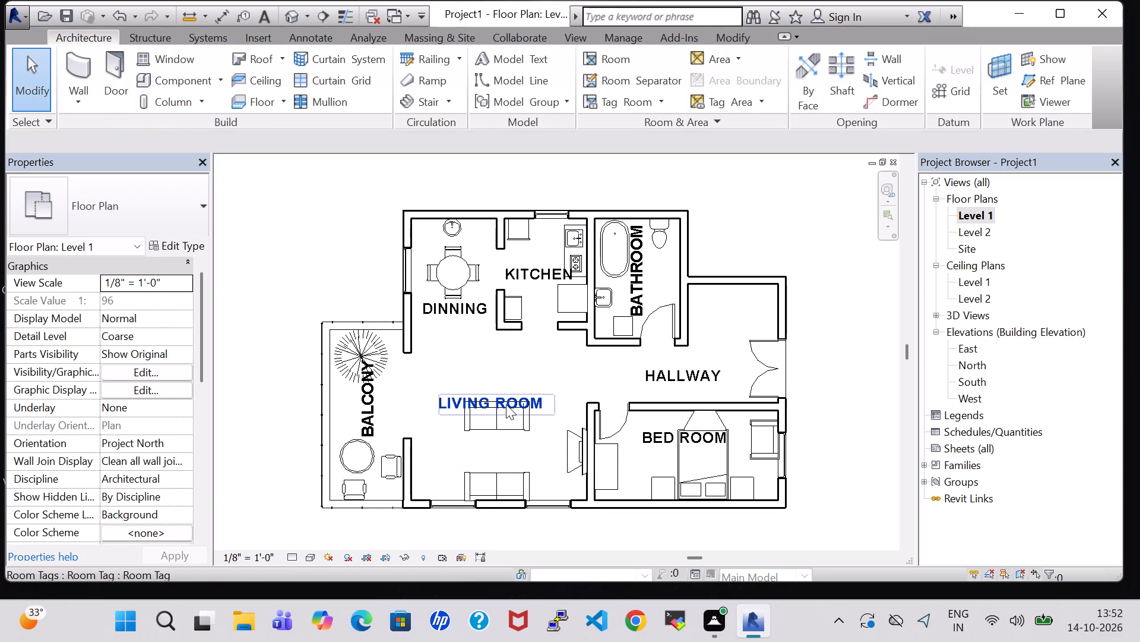
pyautogui.press('Up')
pyautogui.press('Up')
pyautogui.press('Up')
pyautogui.press('Up')
pyautogui.press('Up')
pyautogui.press('Up')
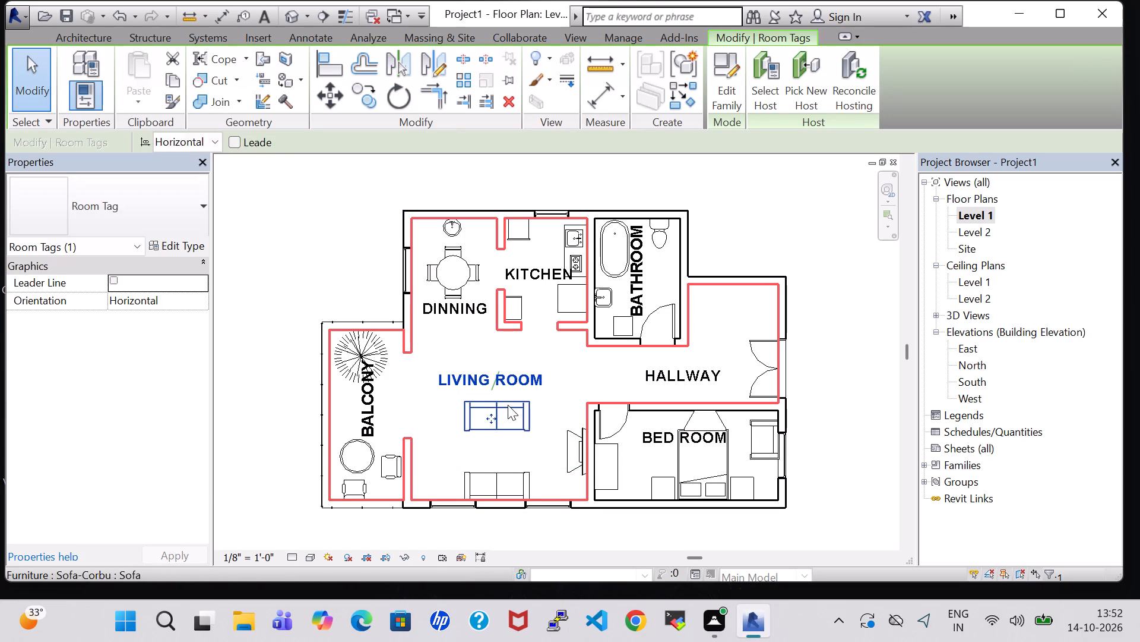
pyautogui.press('Up')
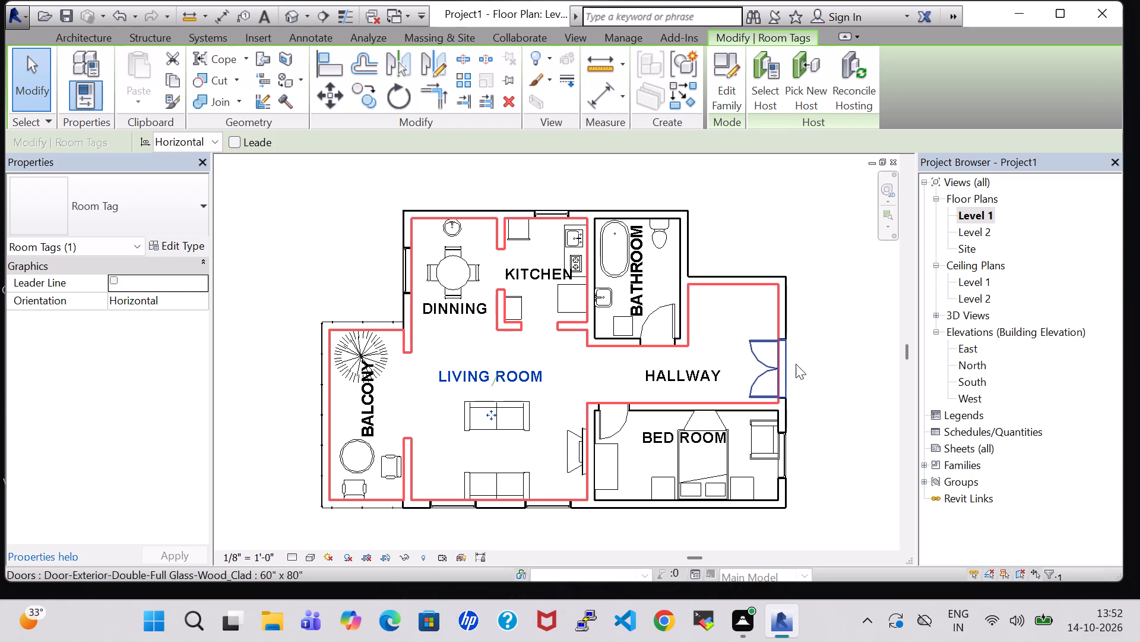
pyautogui.click(797, 364)
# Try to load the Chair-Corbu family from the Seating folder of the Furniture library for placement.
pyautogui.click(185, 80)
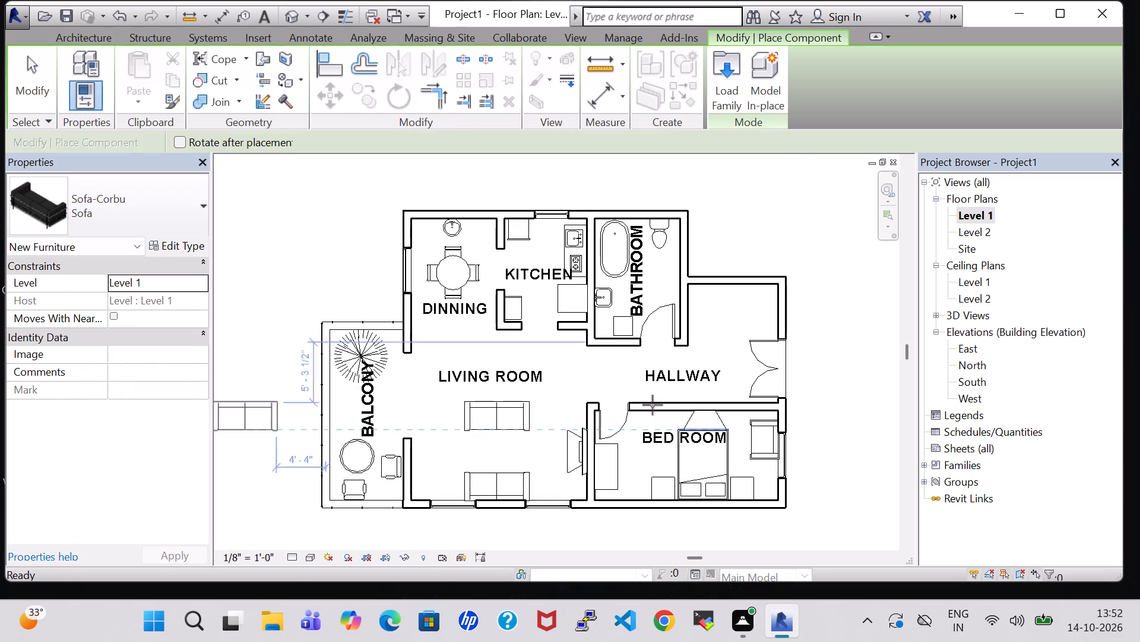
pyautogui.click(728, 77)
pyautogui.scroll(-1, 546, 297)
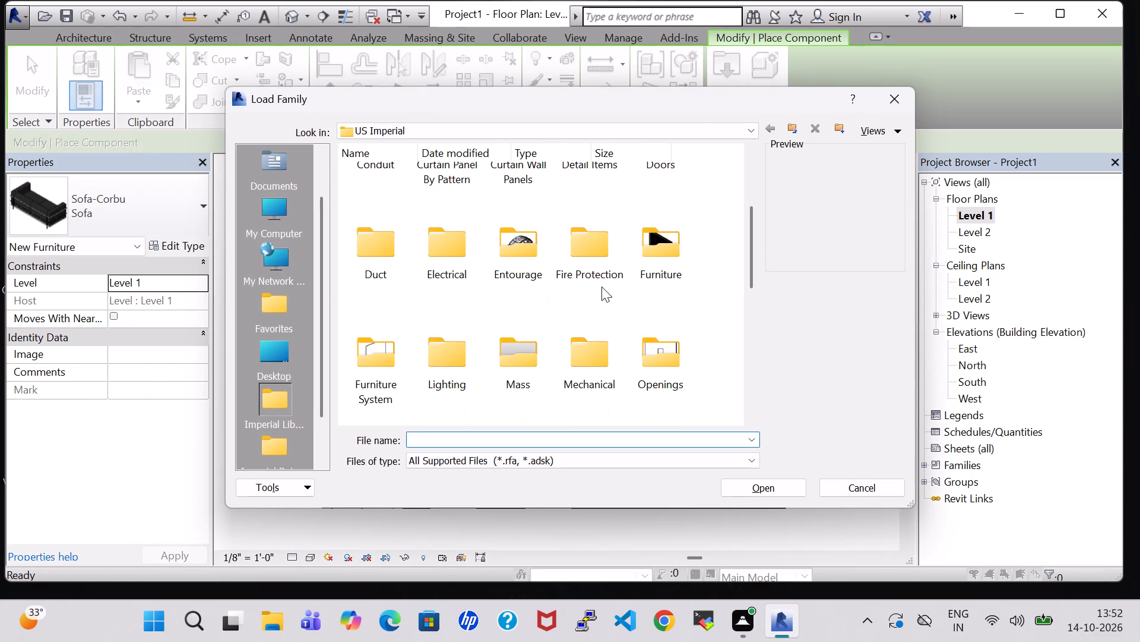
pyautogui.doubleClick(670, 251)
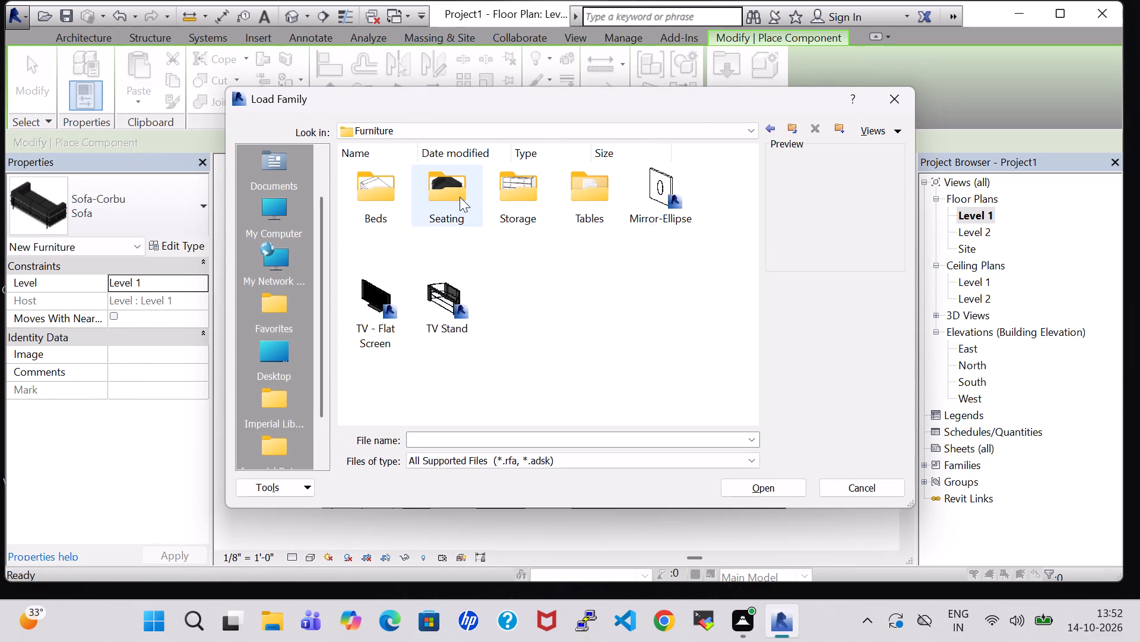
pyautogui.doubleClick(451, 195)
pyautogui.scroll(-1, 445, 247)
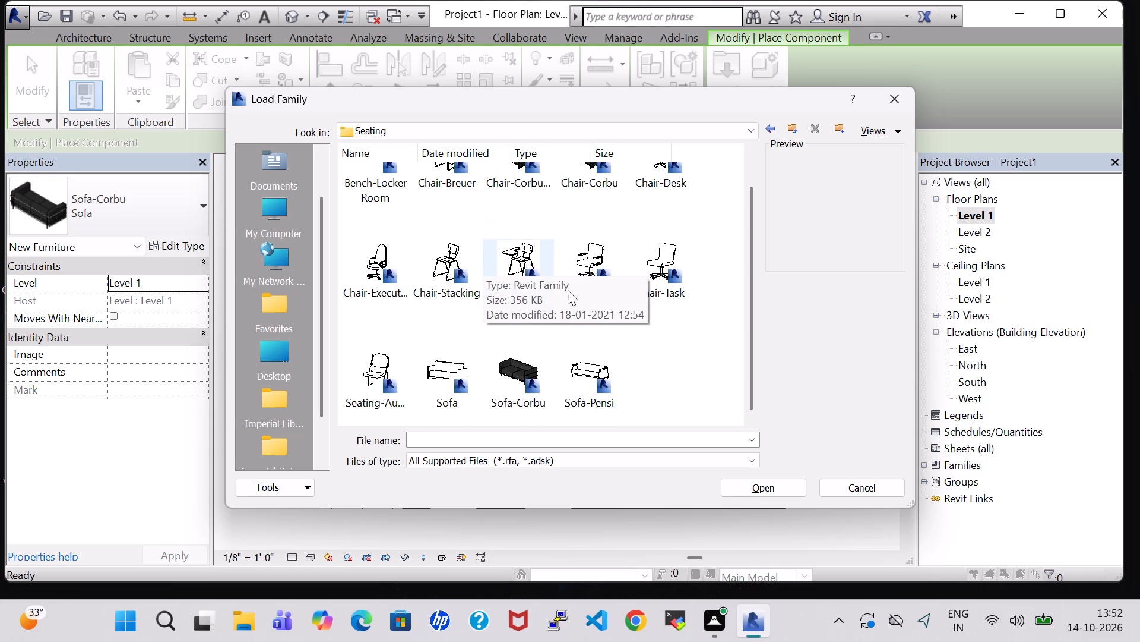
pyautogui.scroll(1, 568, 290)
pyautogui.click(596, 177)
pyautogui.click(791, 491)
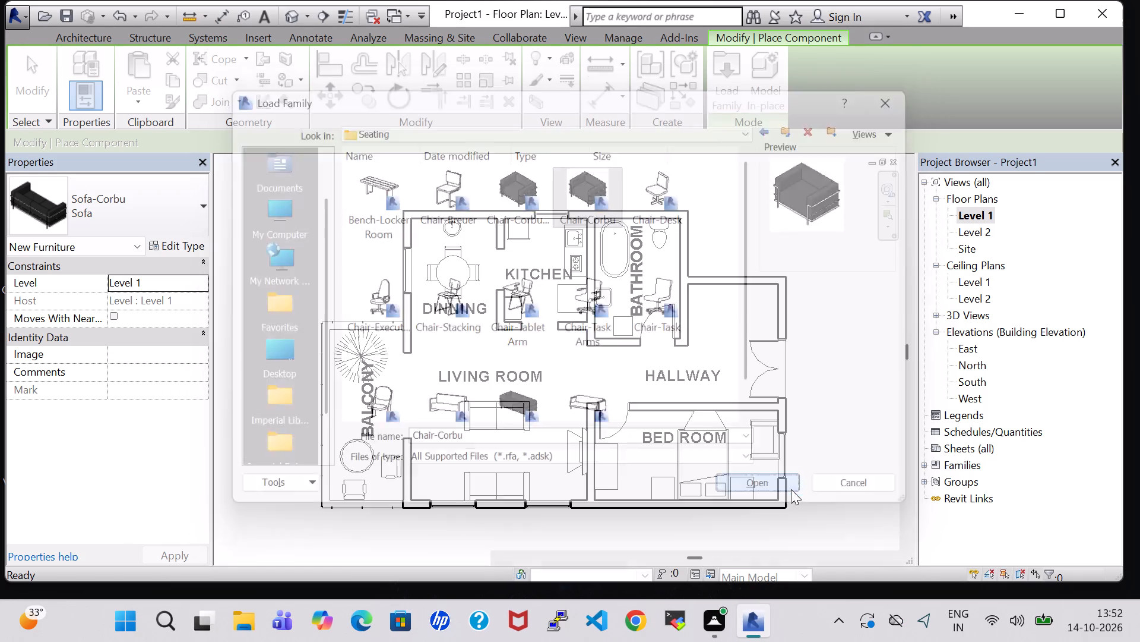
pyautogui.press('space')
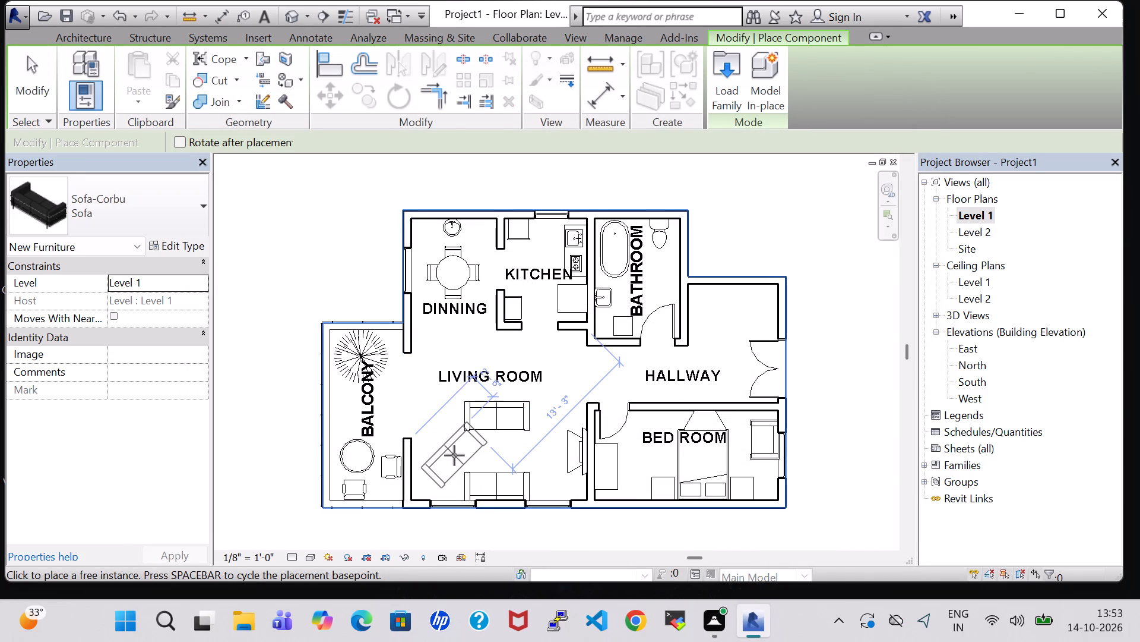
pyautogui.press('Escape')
# Look through the loaded component types for another seating piece for the living room.
pyautogui.click(170, 87)
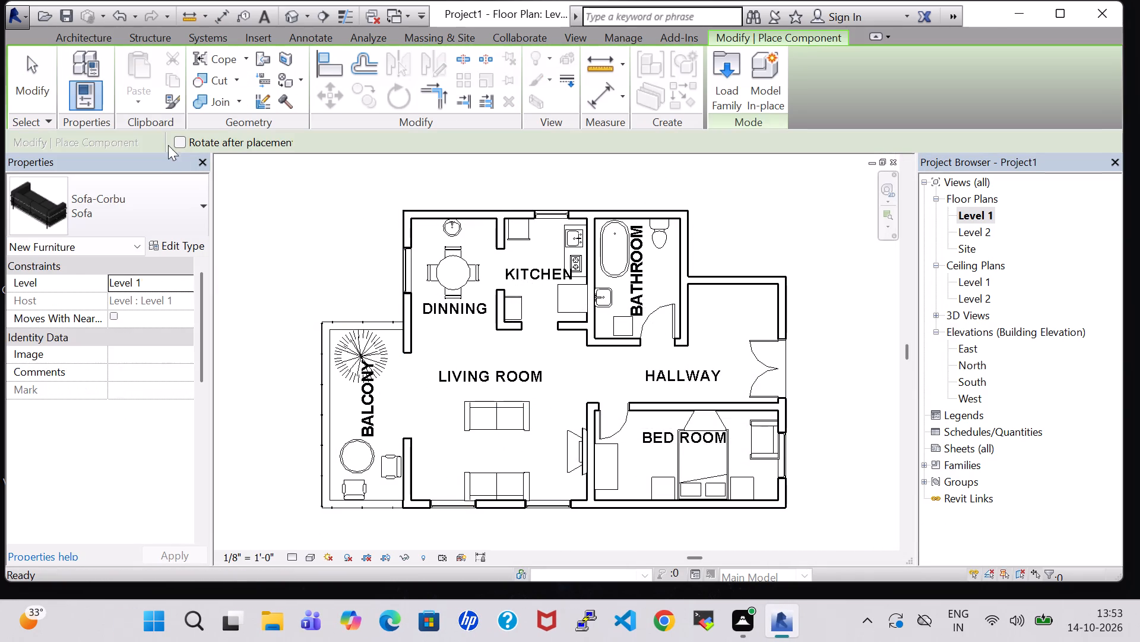
pyautogui.click(170, 200)
pyautogui.scroll(-2, 128, 399)
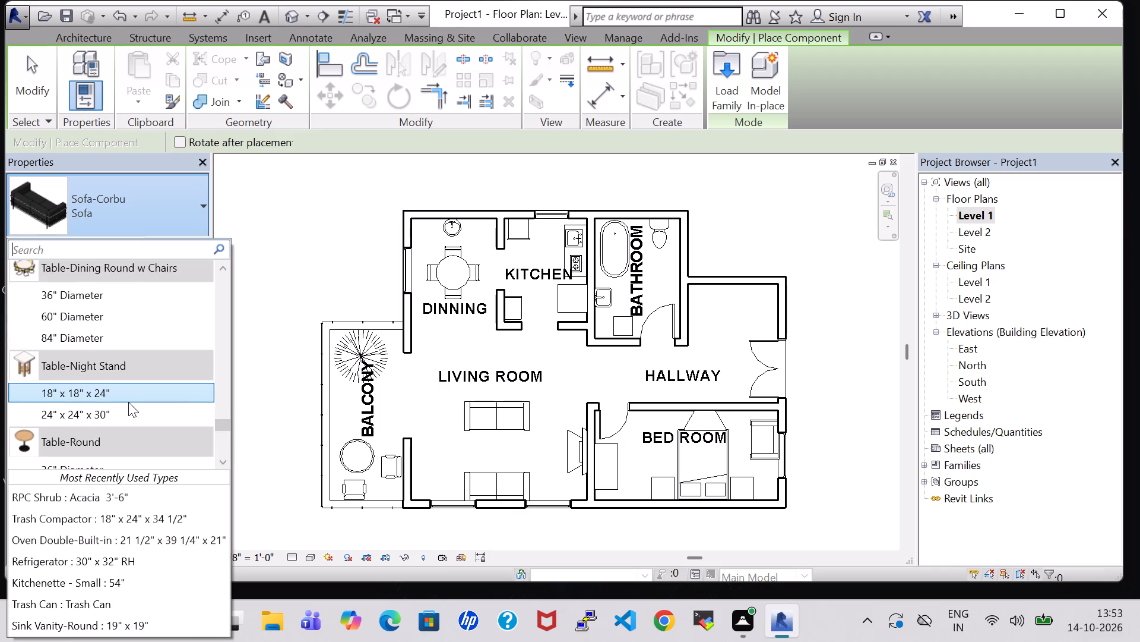
pyautogui.scroll(-14, 128, 402)
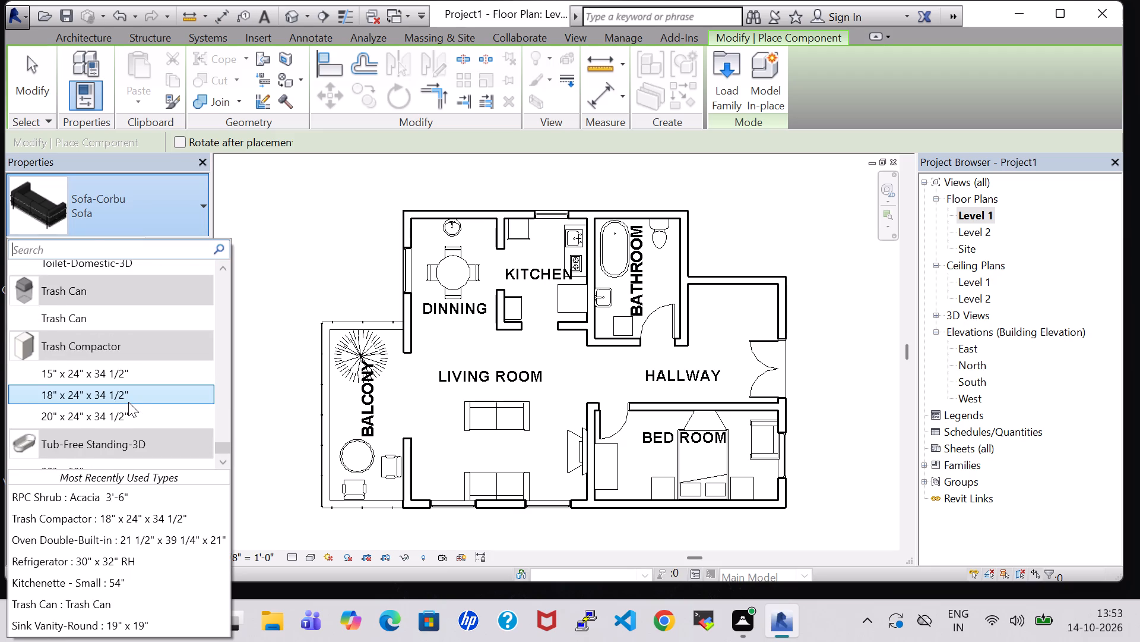
pyautogui.scroll(18, 128, 402)
pyautogui.scroll(3, 128, 402)
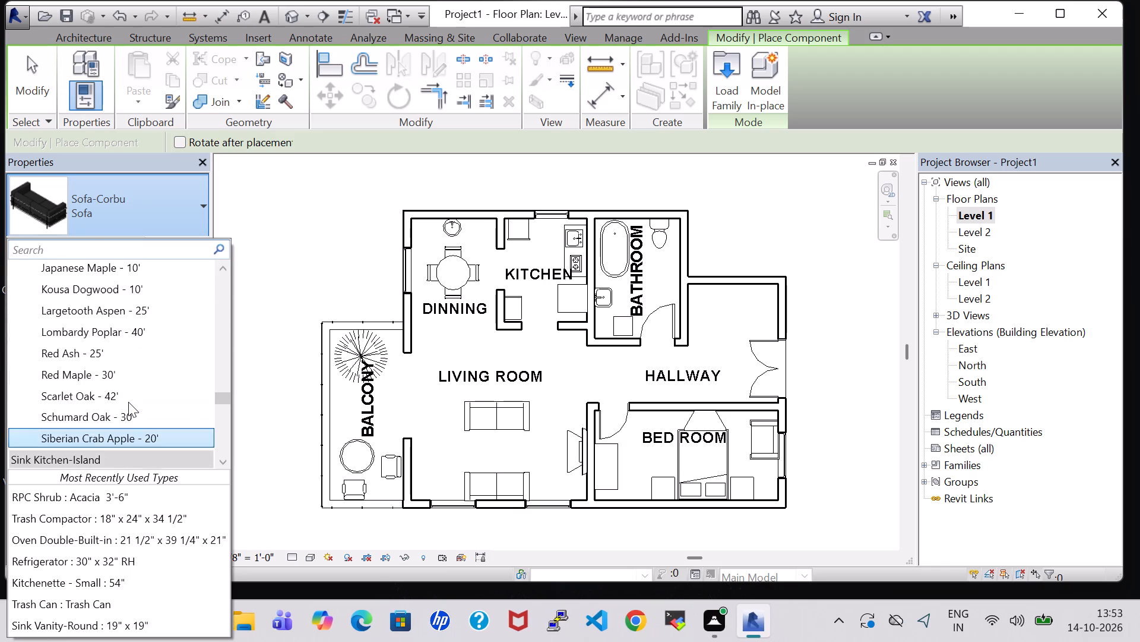
pyautogui.scroll(-7, 128, 402)
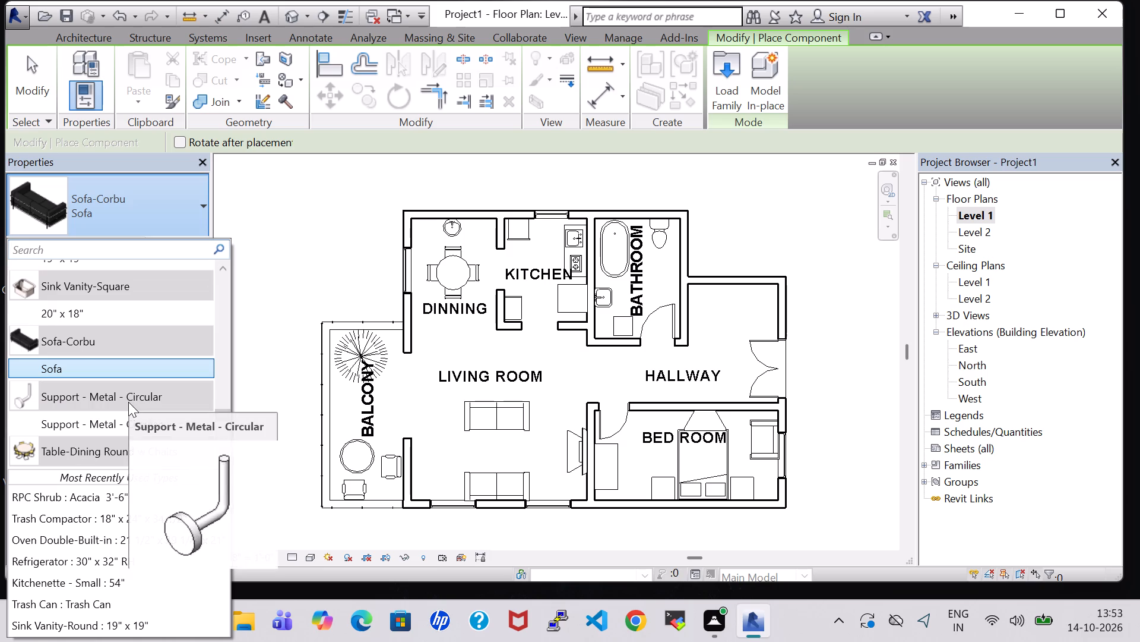
pyautogui.click(86, 374)
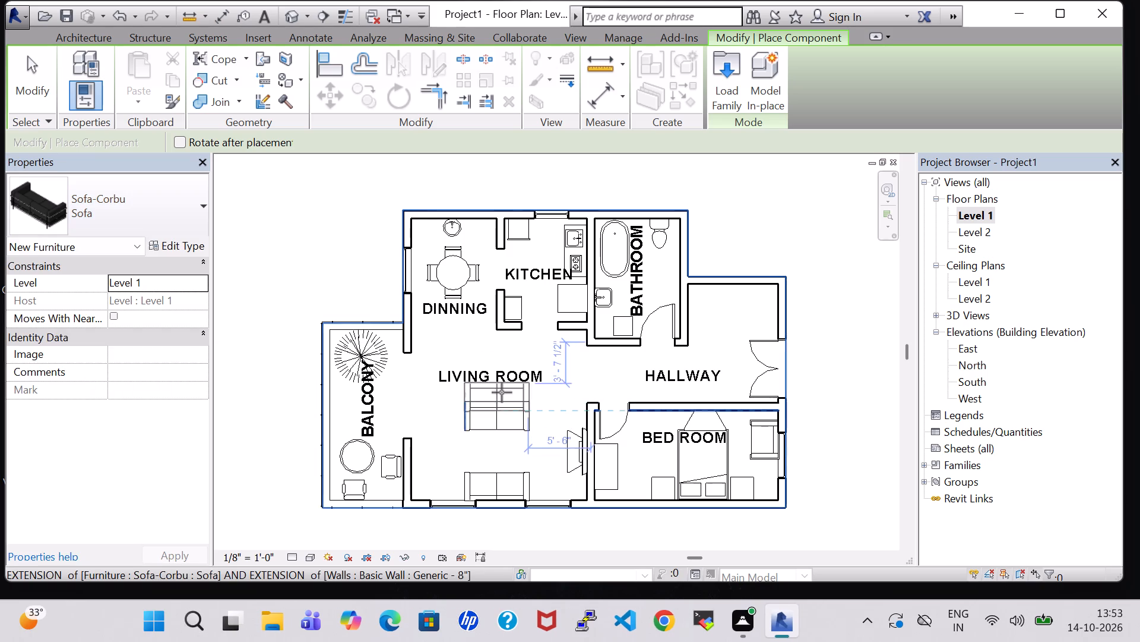
pyautogui.press('Escape')
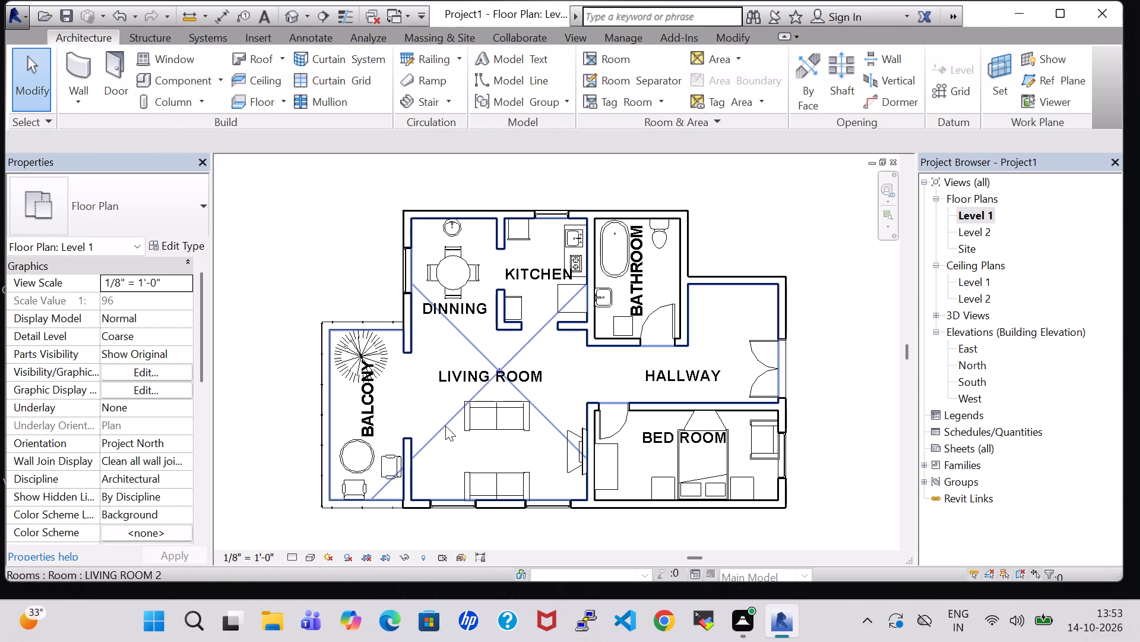
pyautogui.click(166, 87)
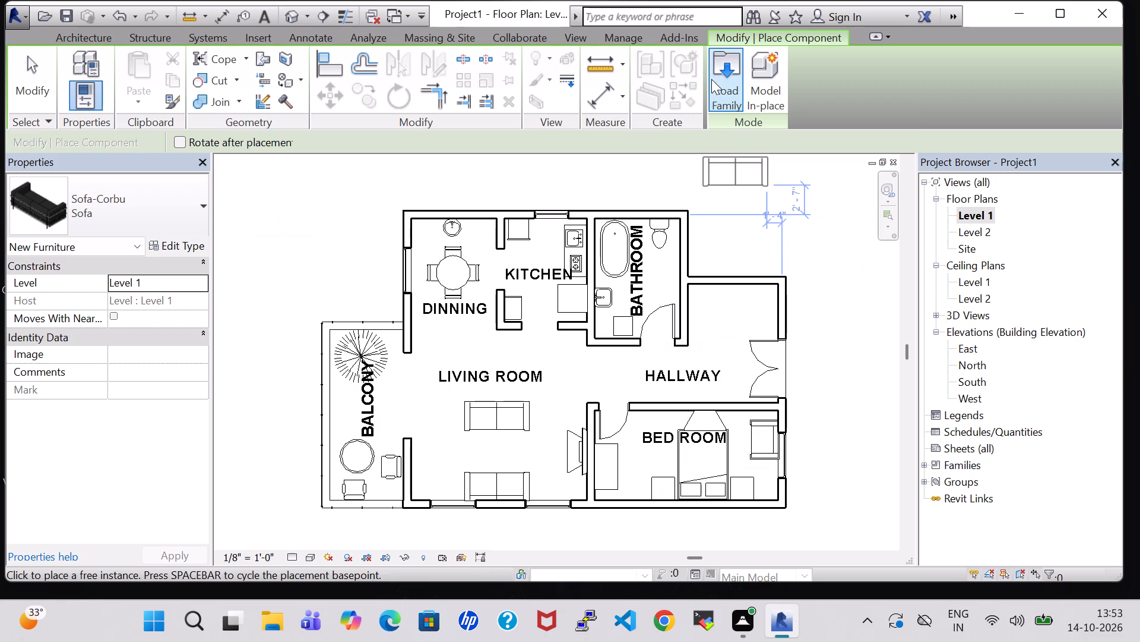
pyautogui.press('Escape')
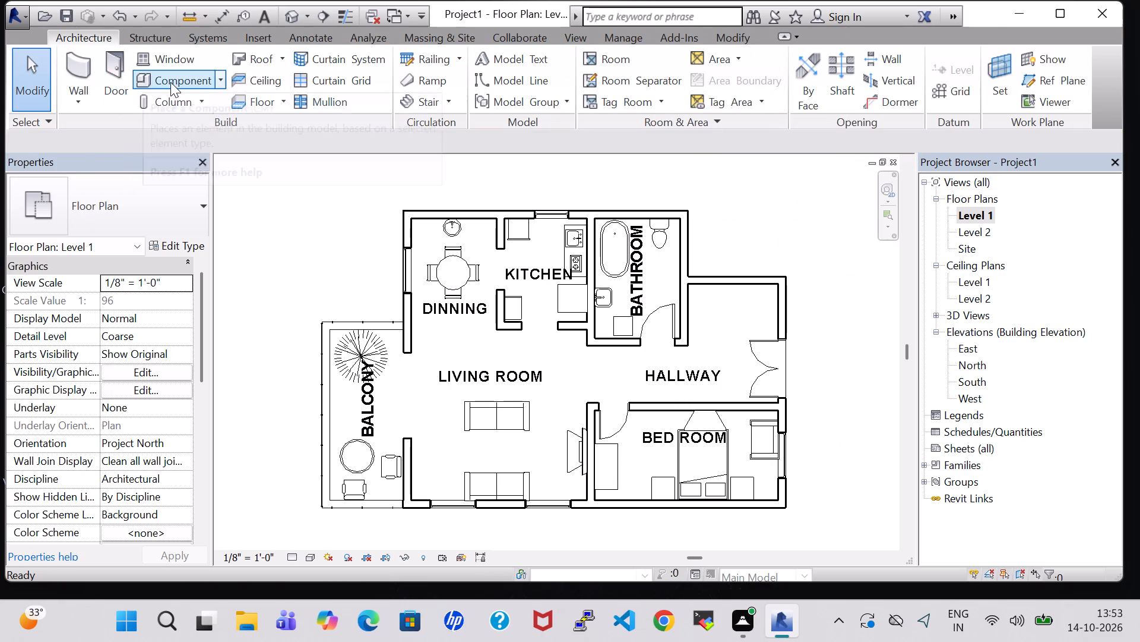
# Load the Chair-Corbu.0001 family from the Seating folder of the Furniture library for placement.
pyautogui.click(170, 82)
pyautogui.click(724, 87)
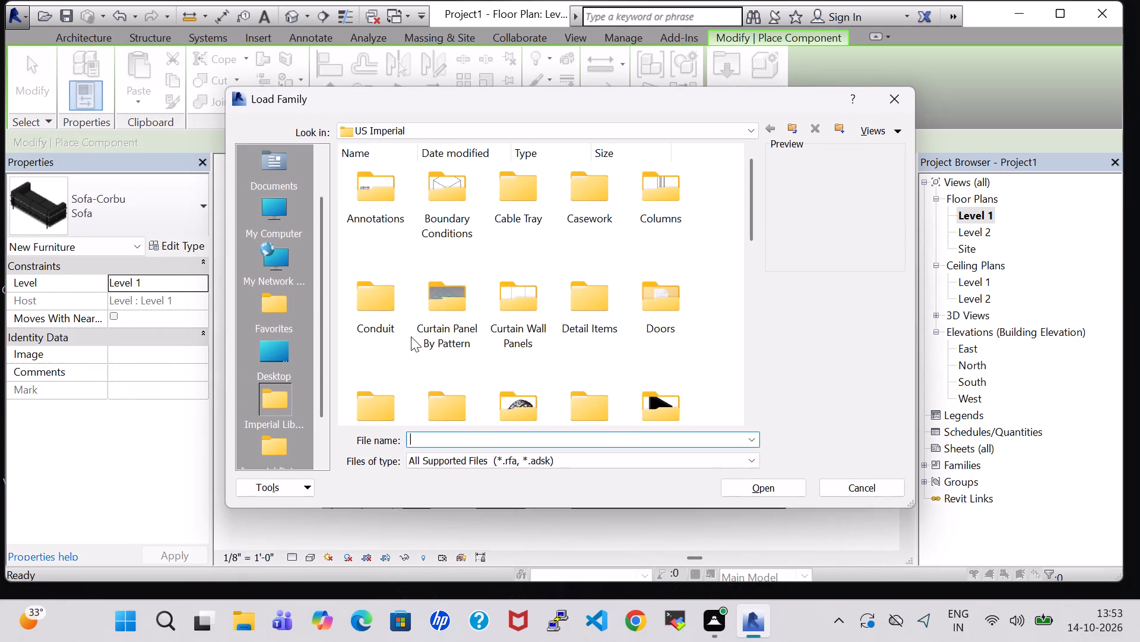
pyautogui.scroll(-1, 577, 354)
pyautogui.doubleClick(658, 249)
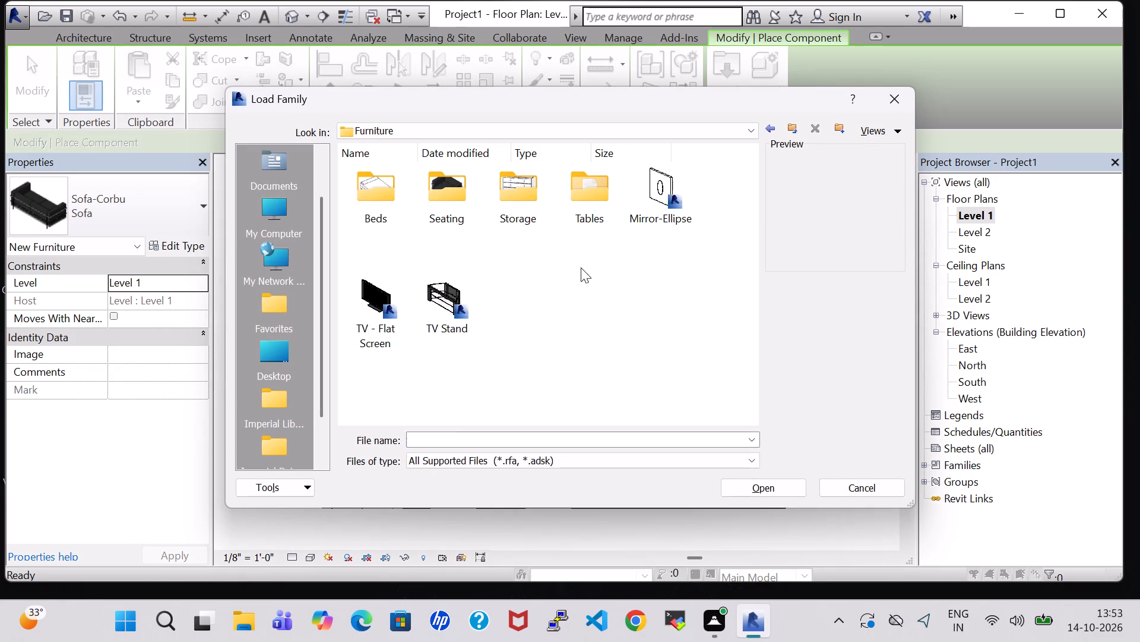
pyautogui.doubleClick(431, 190)
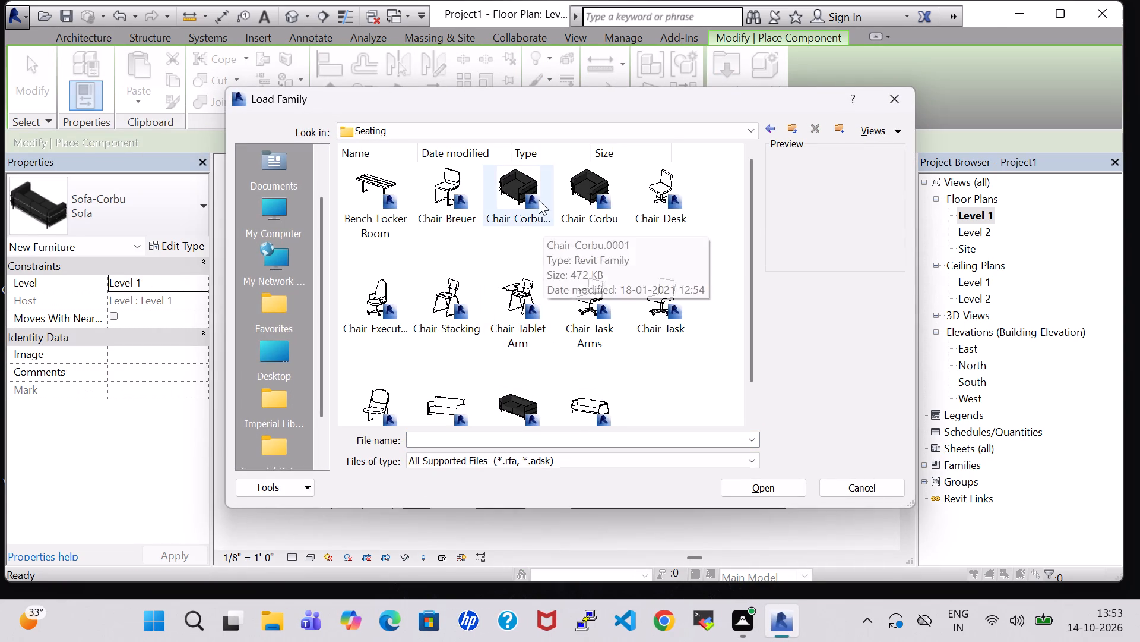
pyautogui.click(530, 197)
pyautogui.click(765, 484)
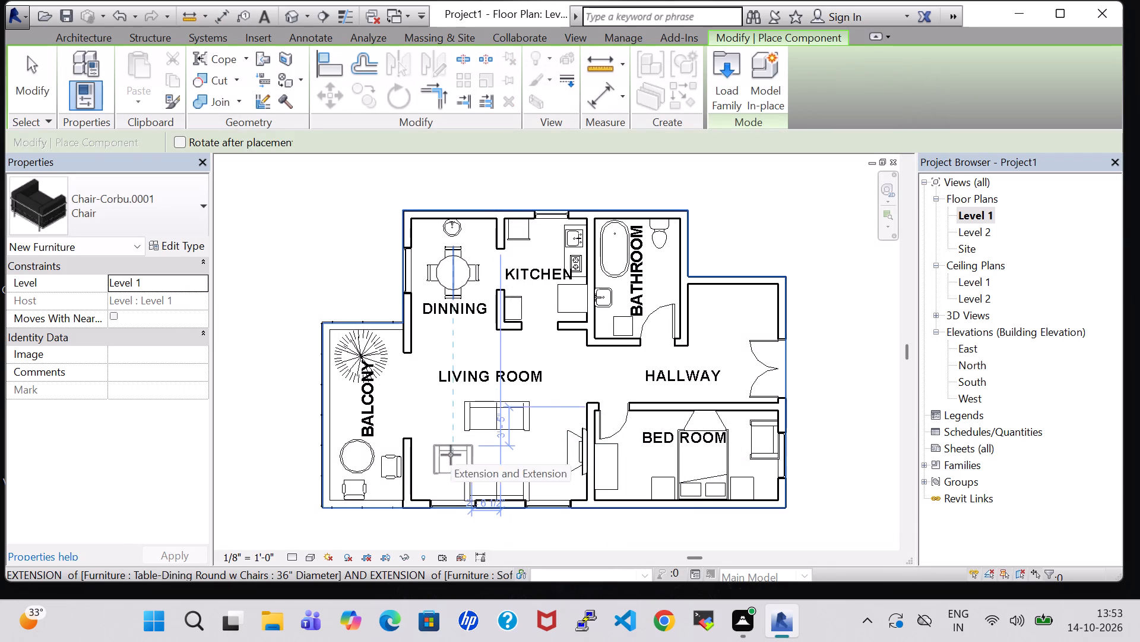
# Place the Chair-Corbu.0001 chair facing the TV stand, between the sofa ends and about 1' 11" from the balcony-side wall.
pyautogui.press('space')
pyautogui.press('space')
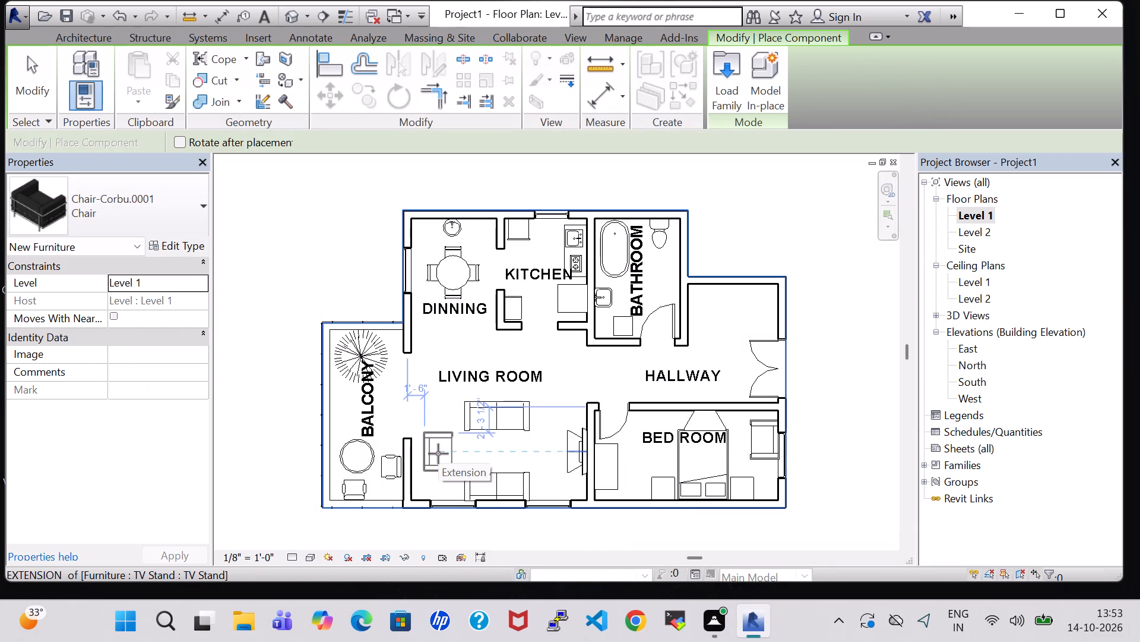
pyautogui.click(439, 455)
pyautogui.press('Escape')
pyautogui.press('Escape')
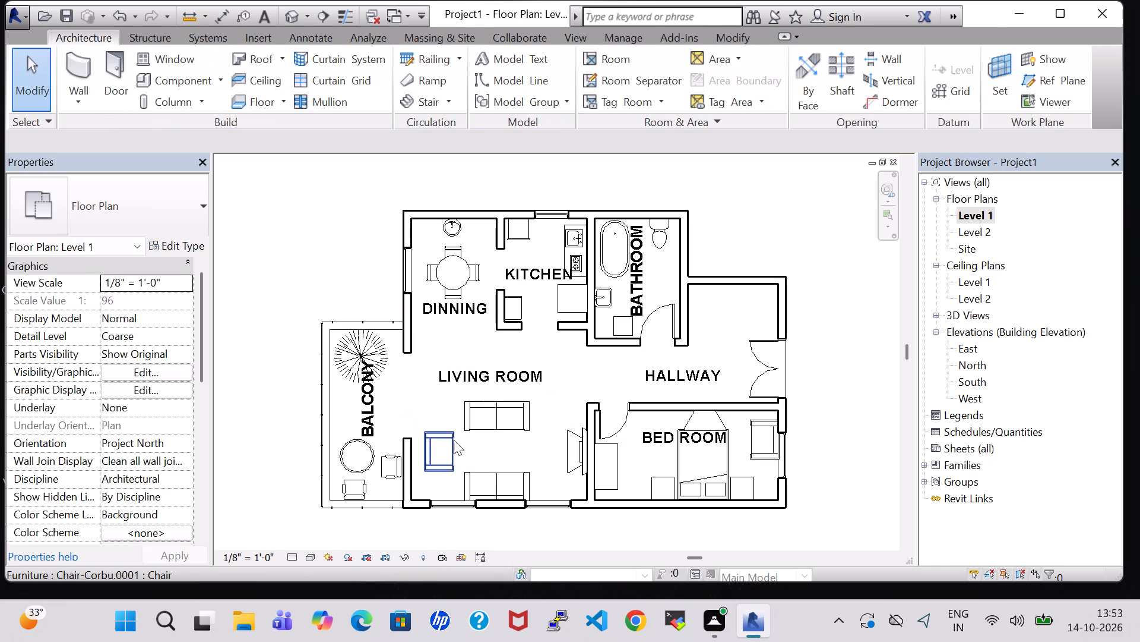
pyautogui.click(454, 440)
pyautogui.press('Down')
pyautogui.press('Right')
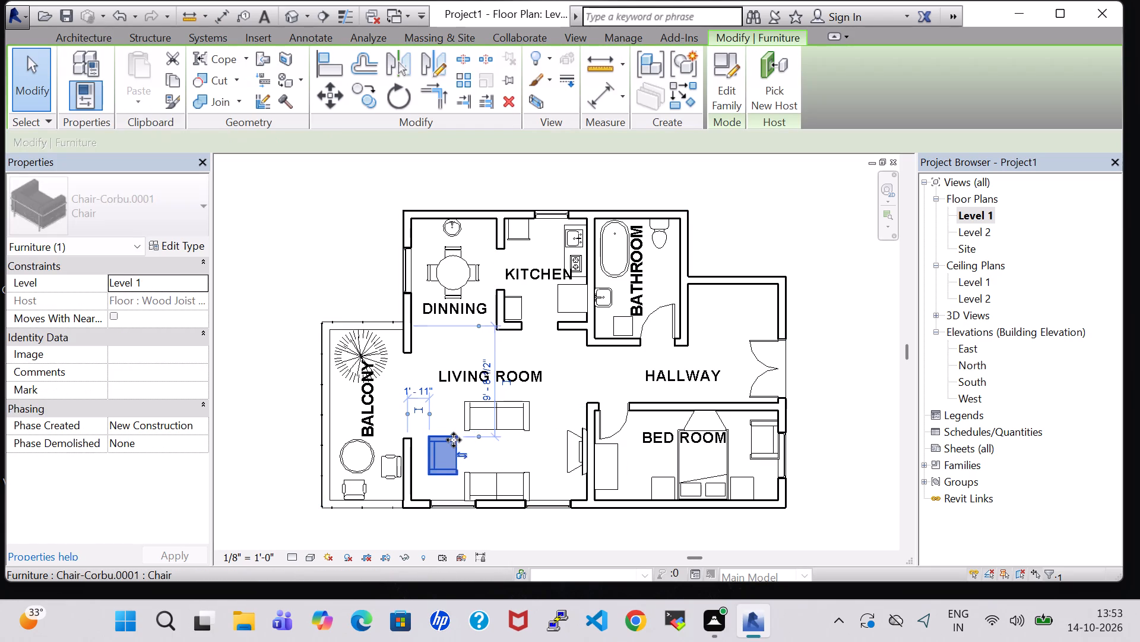
pyautogui.click(843, 445)
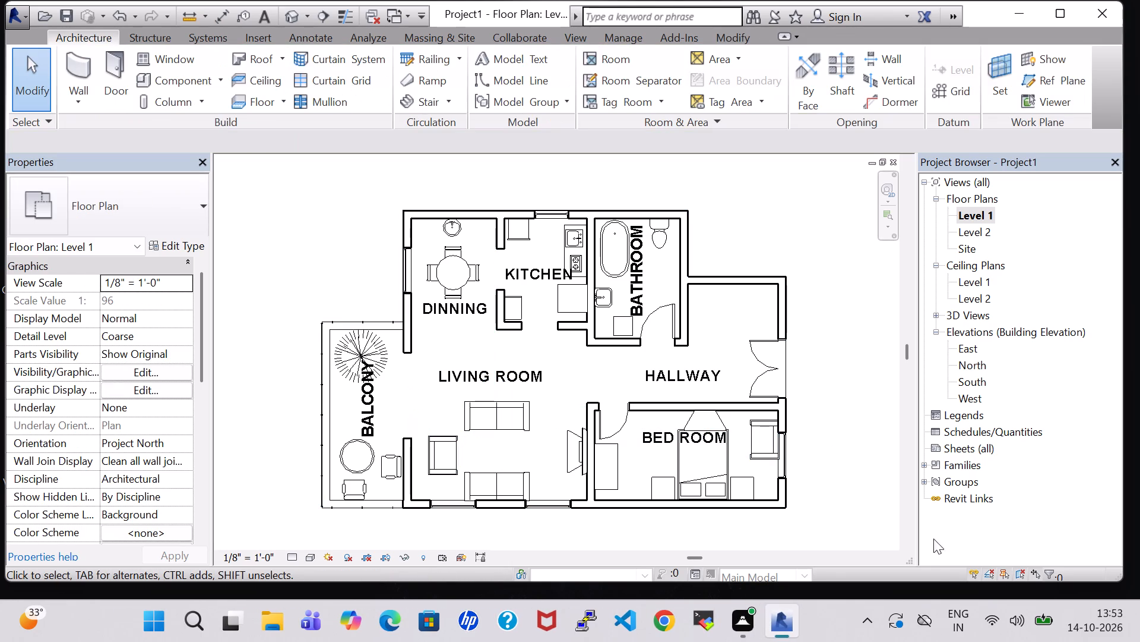
# Load the Table-Dining Oval family from the Tables folder of the Furniture library for placement.
pyautogui.click(153, 74)
pyautogui.click(710, 80)
pyautogui.scroll(-1, 756, 310)
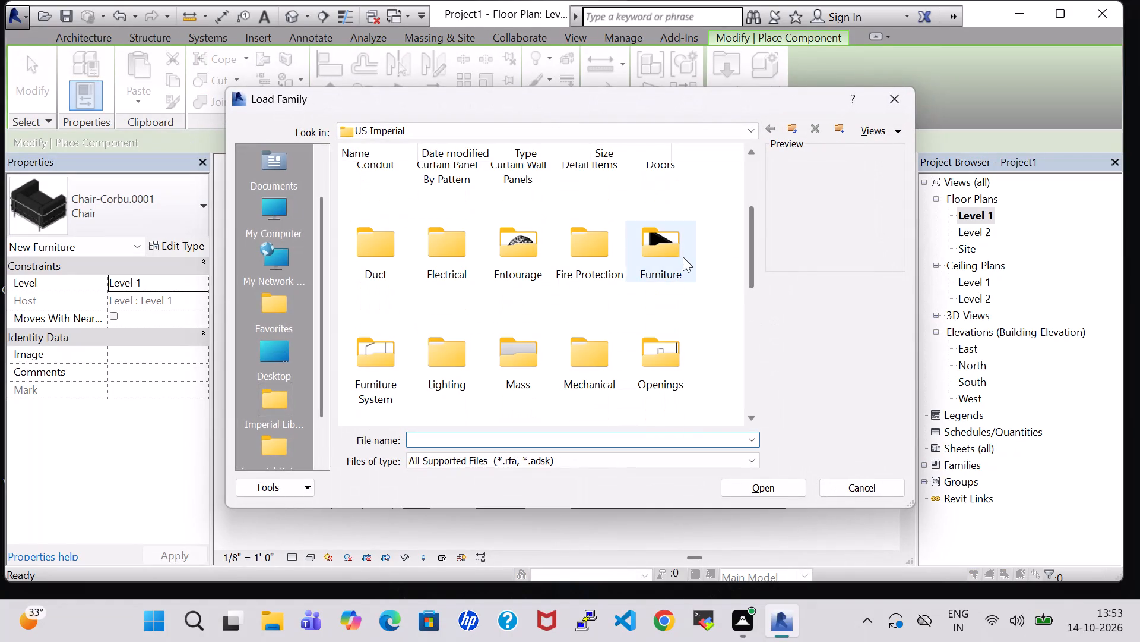
pyautogui.doubleClick(677, 253)
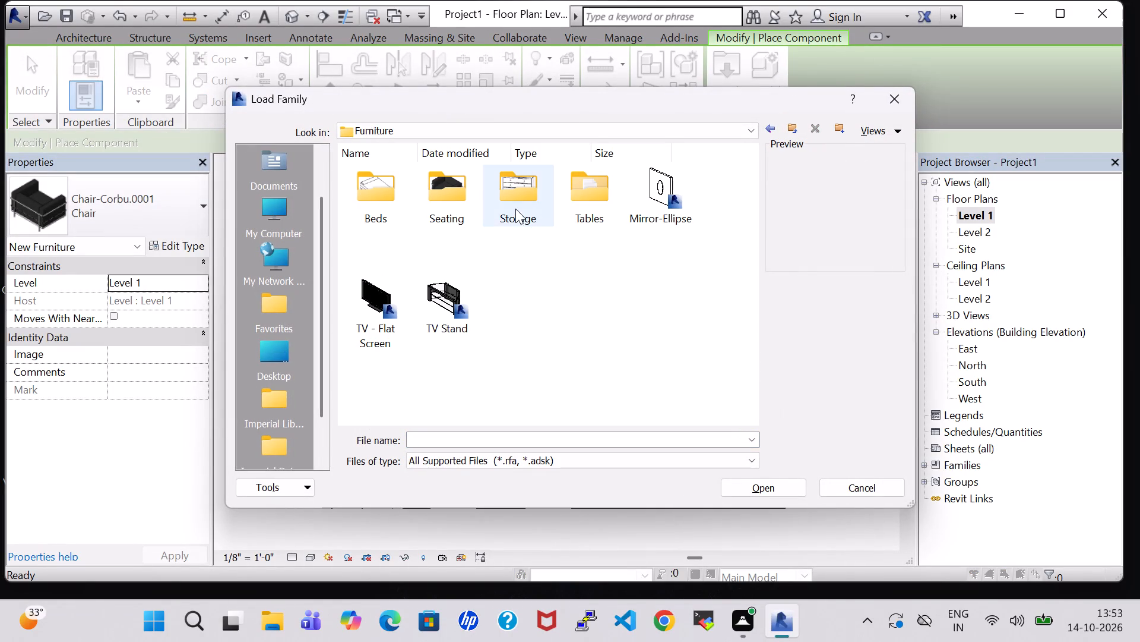
pyautogui.doubleClick(577, 209)
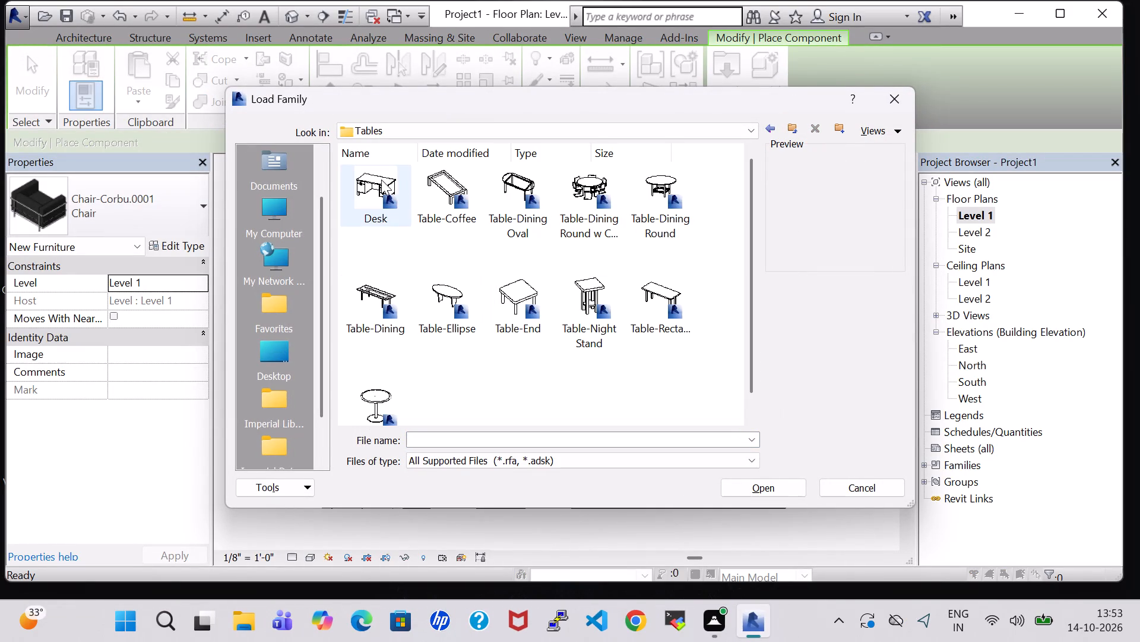
pyautogui.click(517, 199)
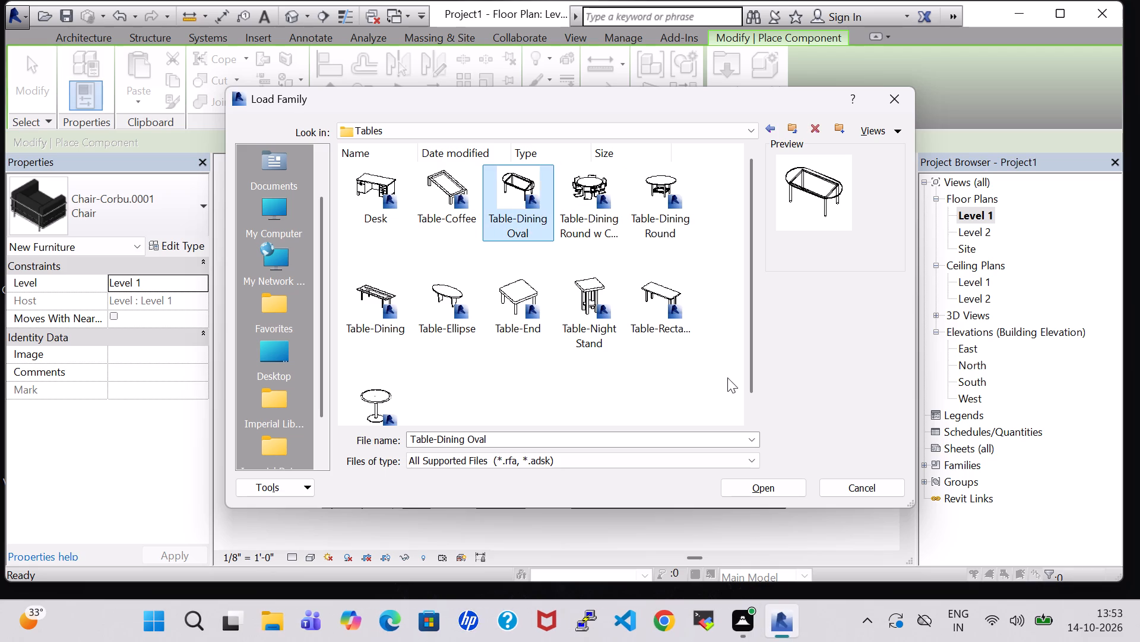
pyautogui.click(777, 486)
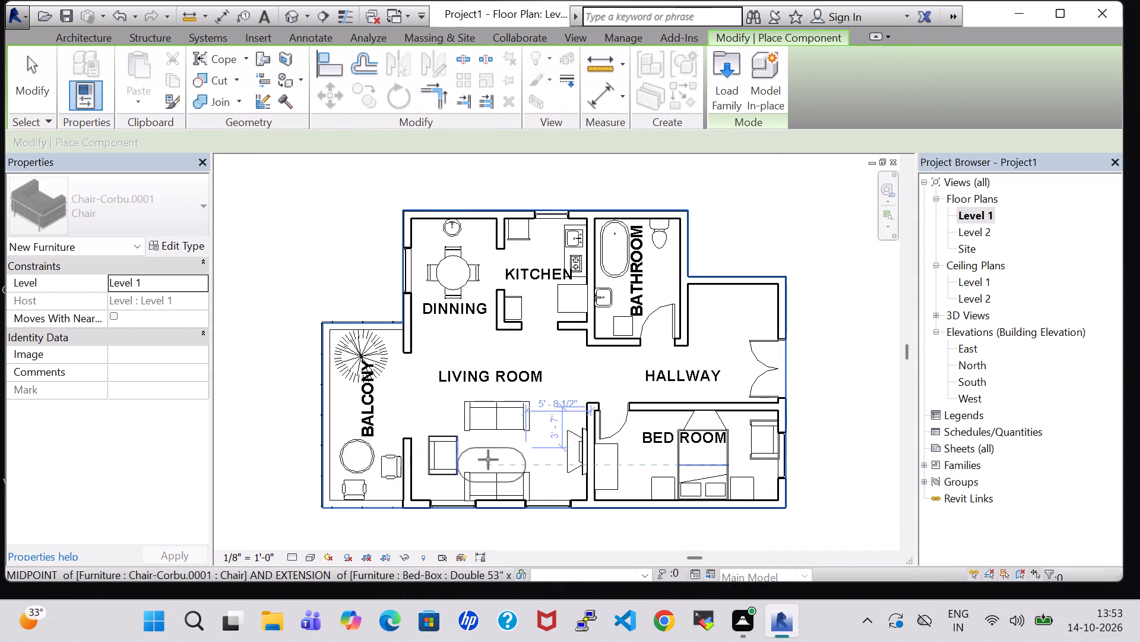
# Place the 36" x 72" oval table between the two living room sofas and nudge it toward the window-side sofa.
pyautogui.click(496, 446)
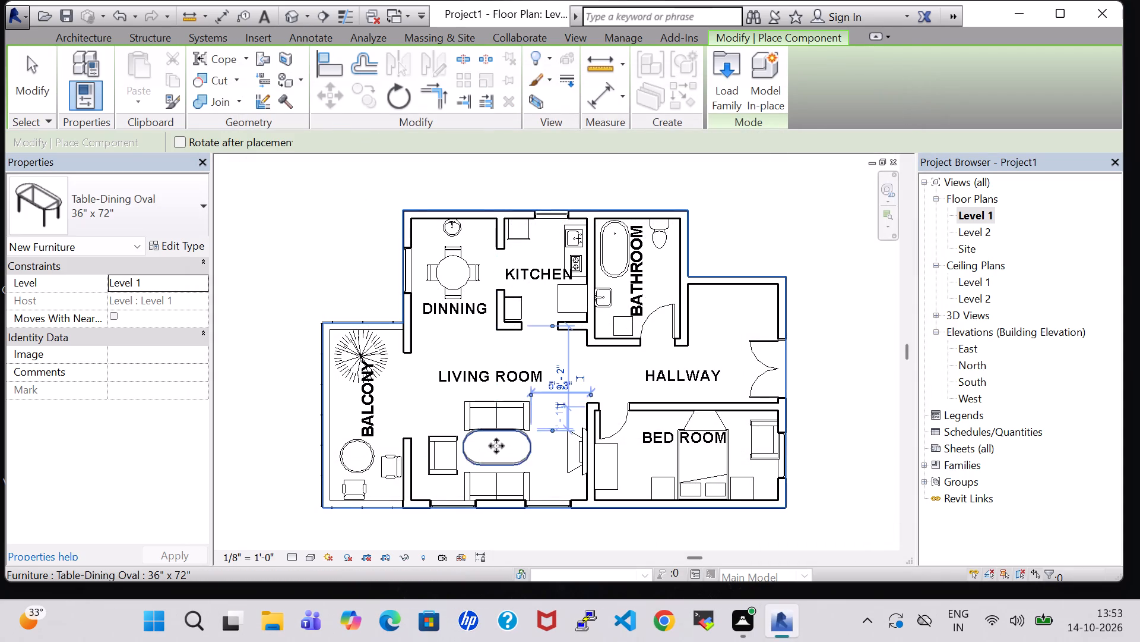
pyautogui.press('Escape')
pyautogui.press('Escape')
pyautogui.click(516, 446)
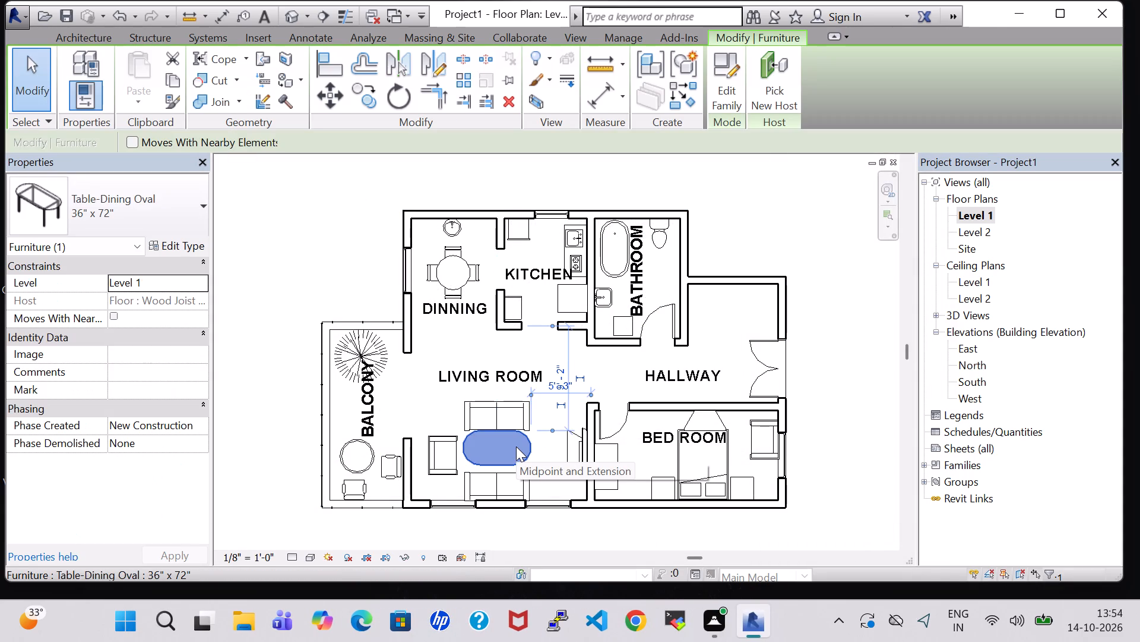
pyautogui.press('Down')
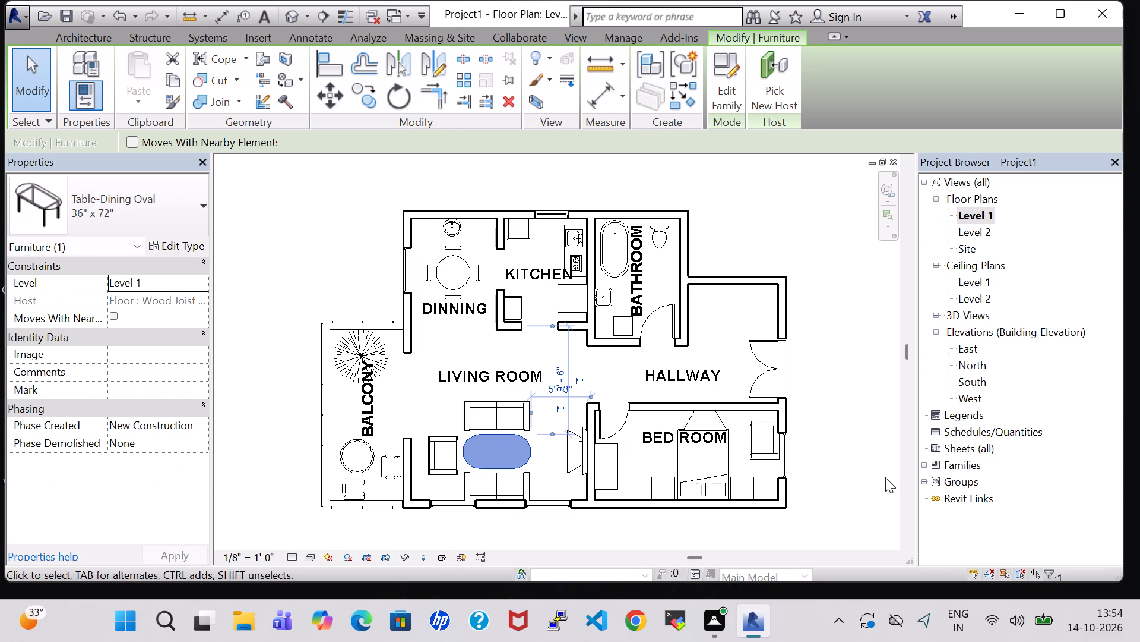
pyautogui.click(861, 467)
# In the 3D view, nudge the oval table one step away from the window-side sofa, toward the kitchen.
pyautogui.click(290, 20)
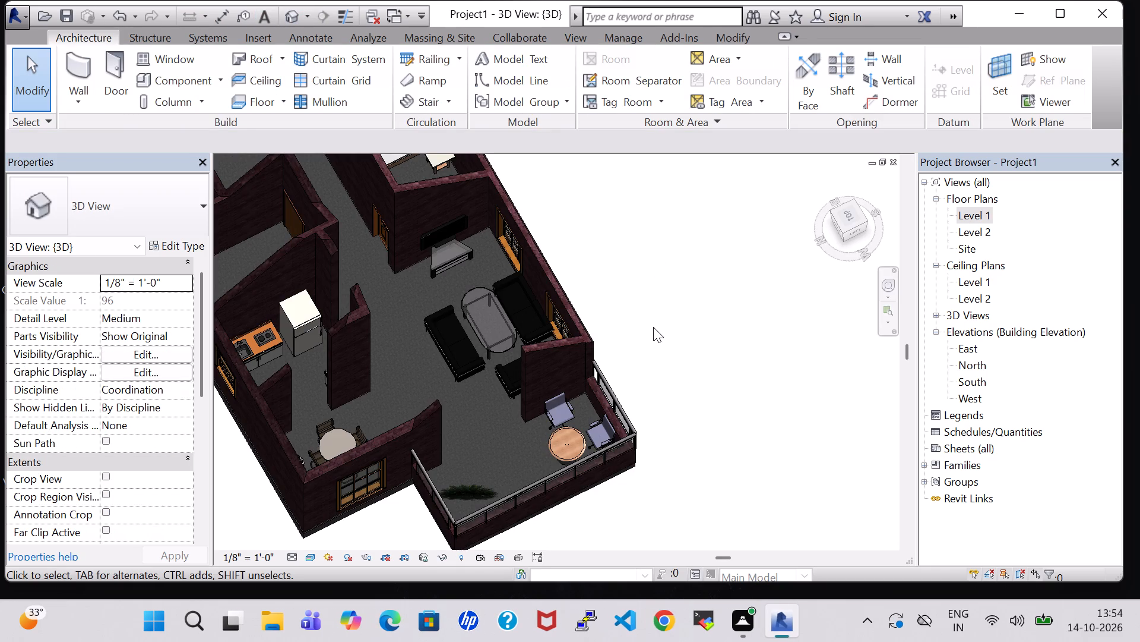
pyautogui.keyDown('shift'); pyautogui.moveTo(653, 327); pyautogui.dragTo(611, 345, button='middle'); pyautogui.keyUp('shift')
pyautogui.click(559, 353)
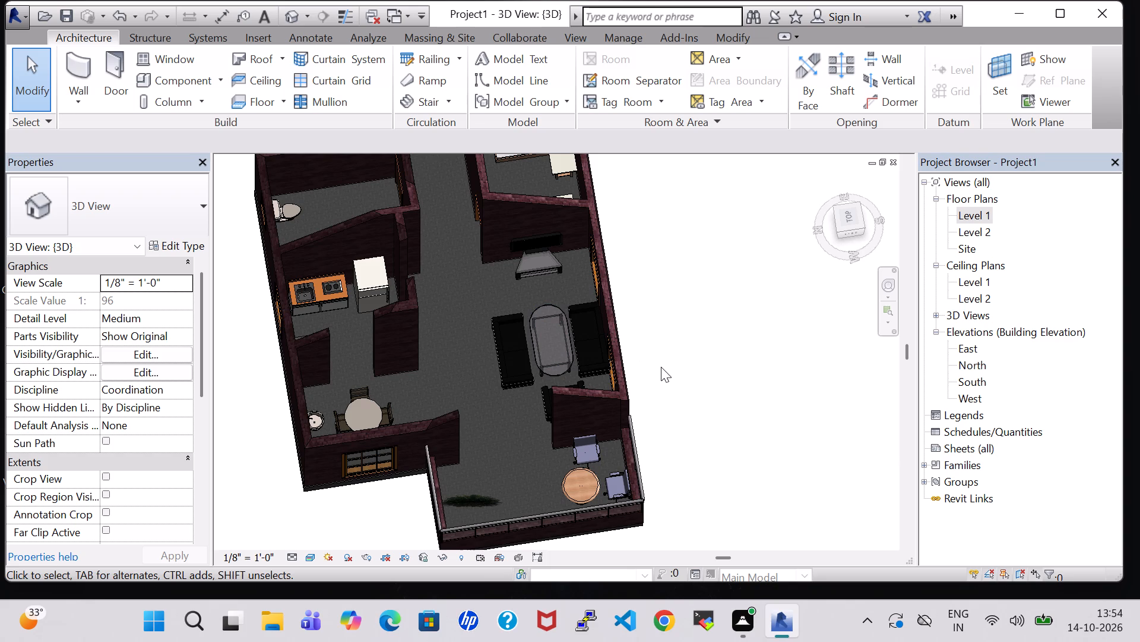
pyautogui.click(661, 367)
pyautogui.click(544, 347)
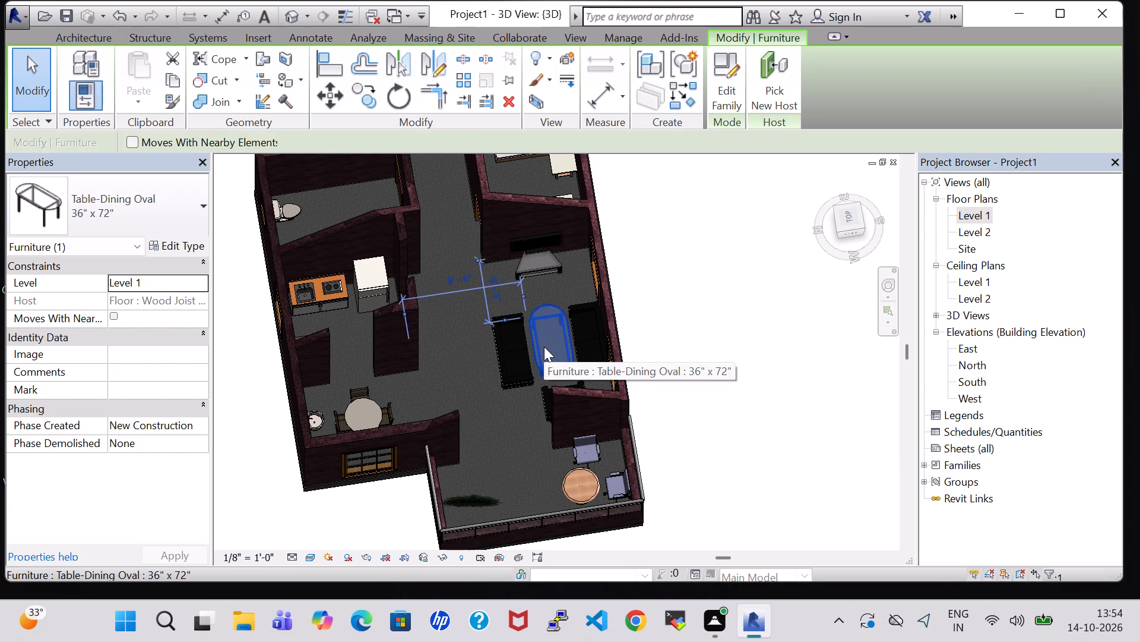
pyautogui.press('Left')
# Nudge the kitchen-side sofa two steps away from the oval table.
pyautogui.click(498, 357)
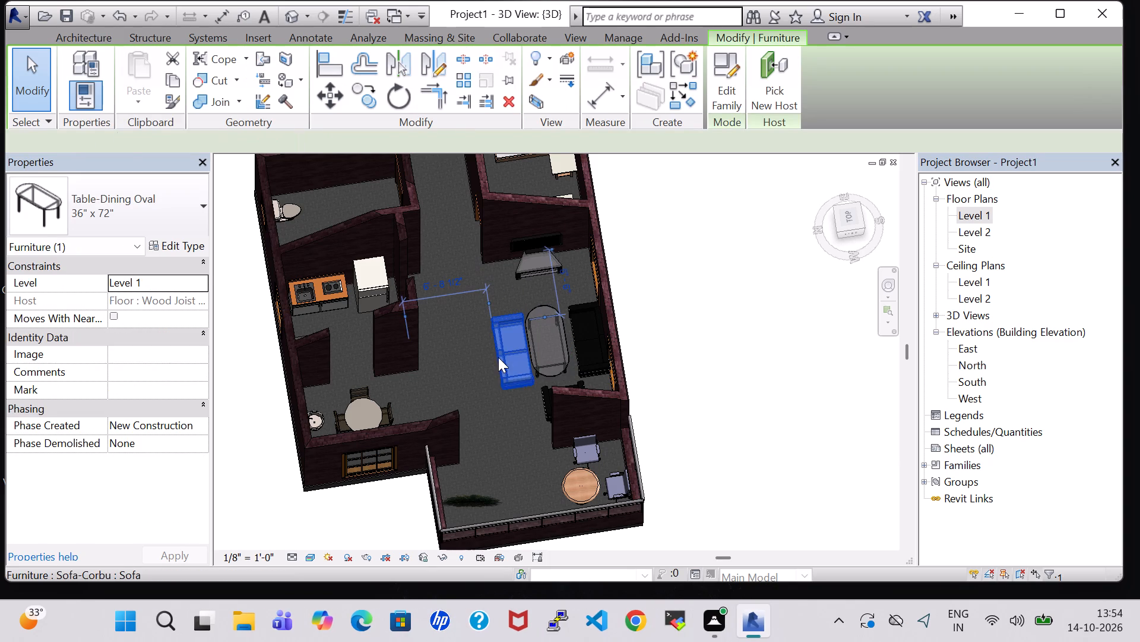
pyautogui.press('Left')
pyautogui.press('Left')
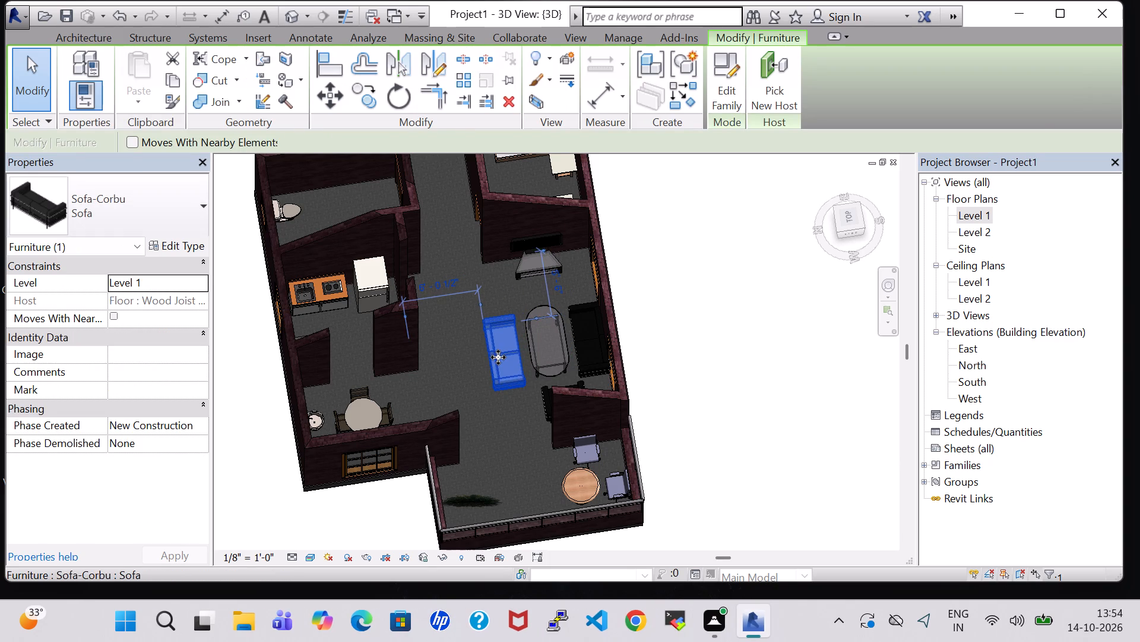
pyautogui.click(711, 378)
# Nudge the Chair-Corbu.0001 chair toward the balcony and slightly toward the kitchen so it lines up with the oval table.
pyautogui.keyDown('shift'); pyautogui.moveTo(701, 365); pyautogui.dragTo(675, 471, button='middle'); pyautogui.keyUp('shift')
pyautogui.click(594, 401)
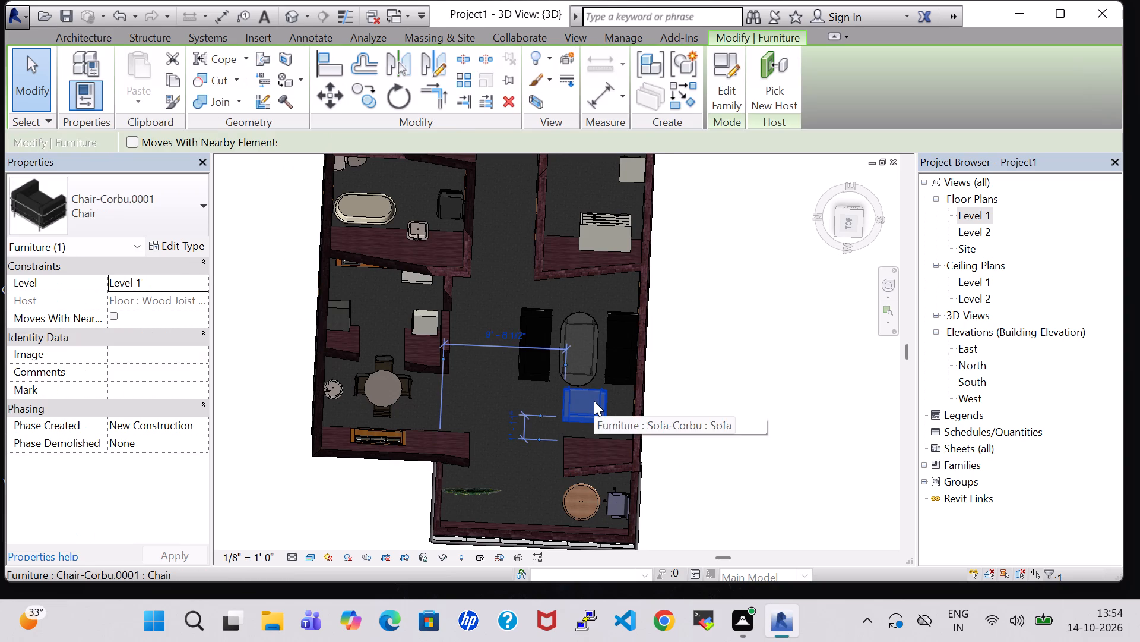
pyautogui.press('Left')
pyautogui.press('Left')
pyautogui.press('Down')
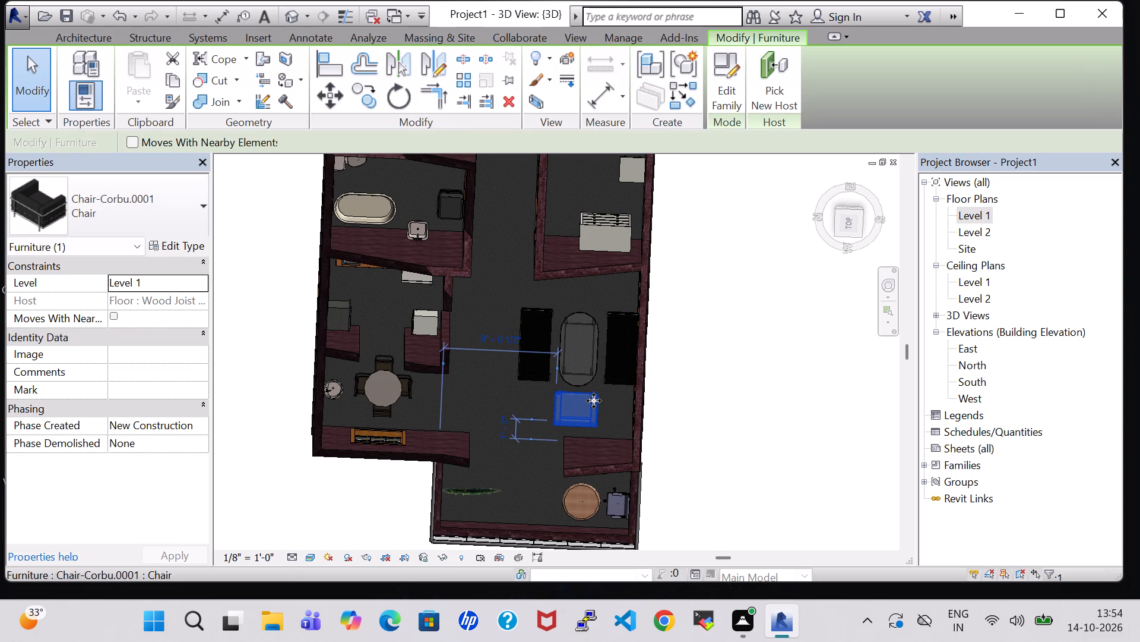
pyautogui.press('Down')
pyautogui.press('Right')
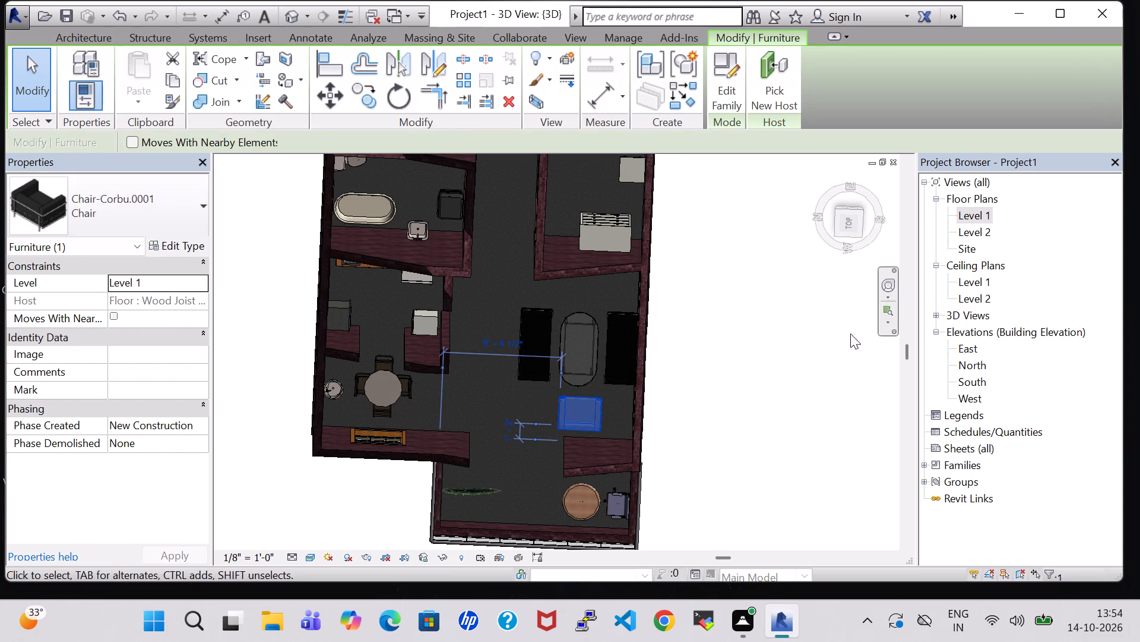
pyautogui.click(723, 420)
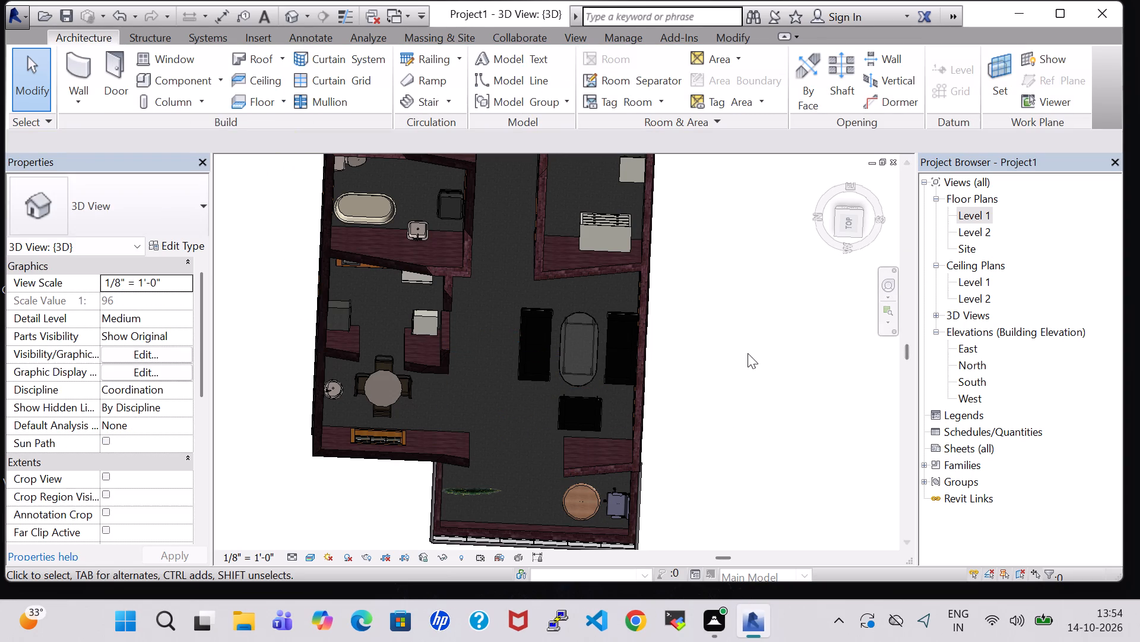
# On the Level 1 plan, extend the living room–balcony wall beside the chair with a Generic - 8" wall segment about 0' 8" long.
pyautogui.keyDown('shift'); pyautogui.moveTo(748, 353); pyautogui.dragTo(756, 286, button='middle'); pyautogui.keyUp('shift')
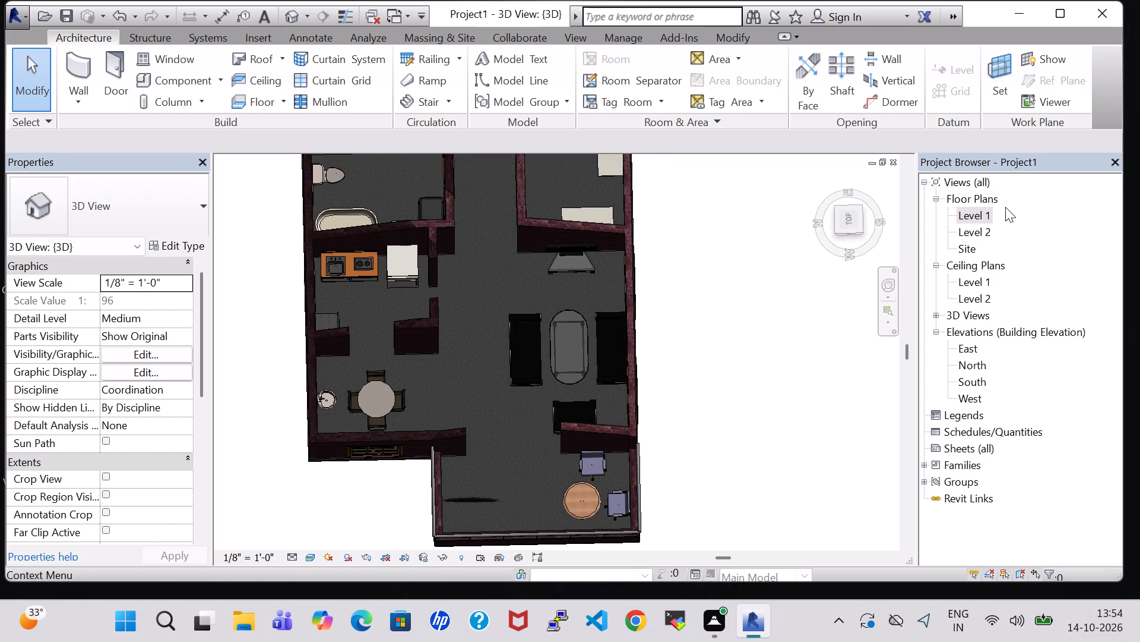
pyautogui.doubleClick(977, 215)
pyautogui.scroll(-1, 623, 328)
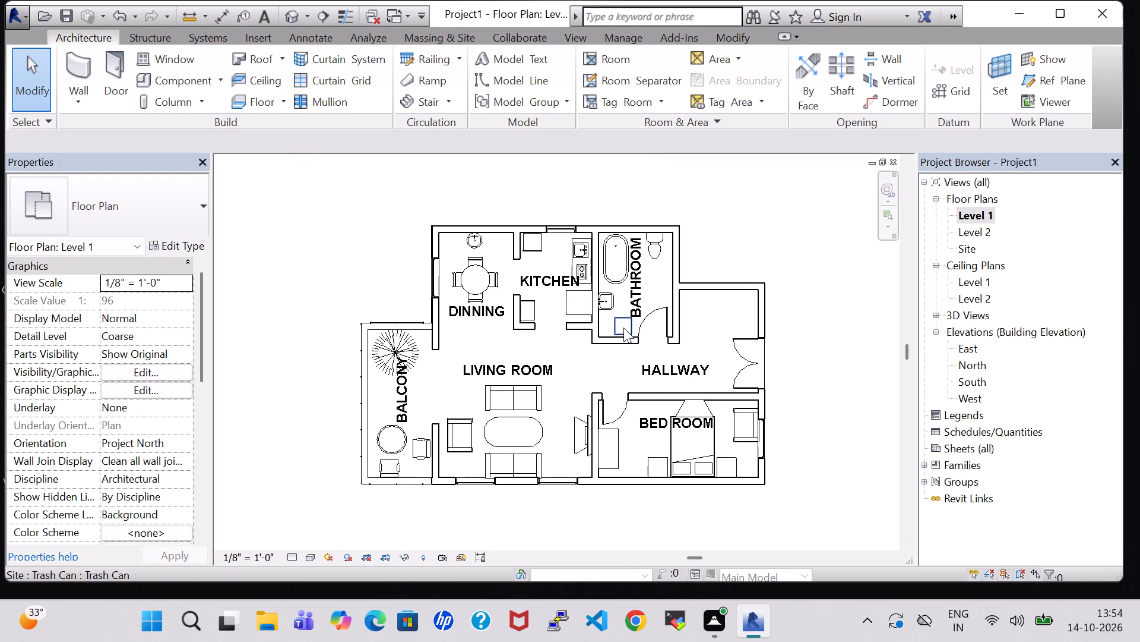
pyautogui.moveTo(800, 388); pyautogui.dragTo(777, 381, button='middle')
pyautogui.click(80, 64)
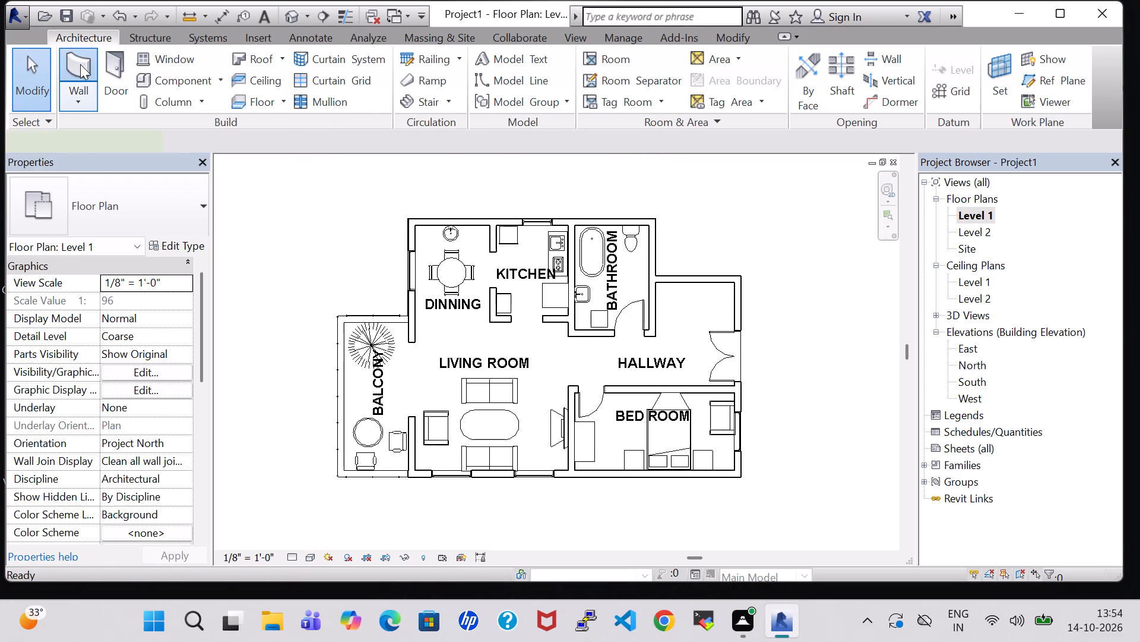
pyautogui.scroll(2, 256, 323)
pyautogui.click(462, 453)
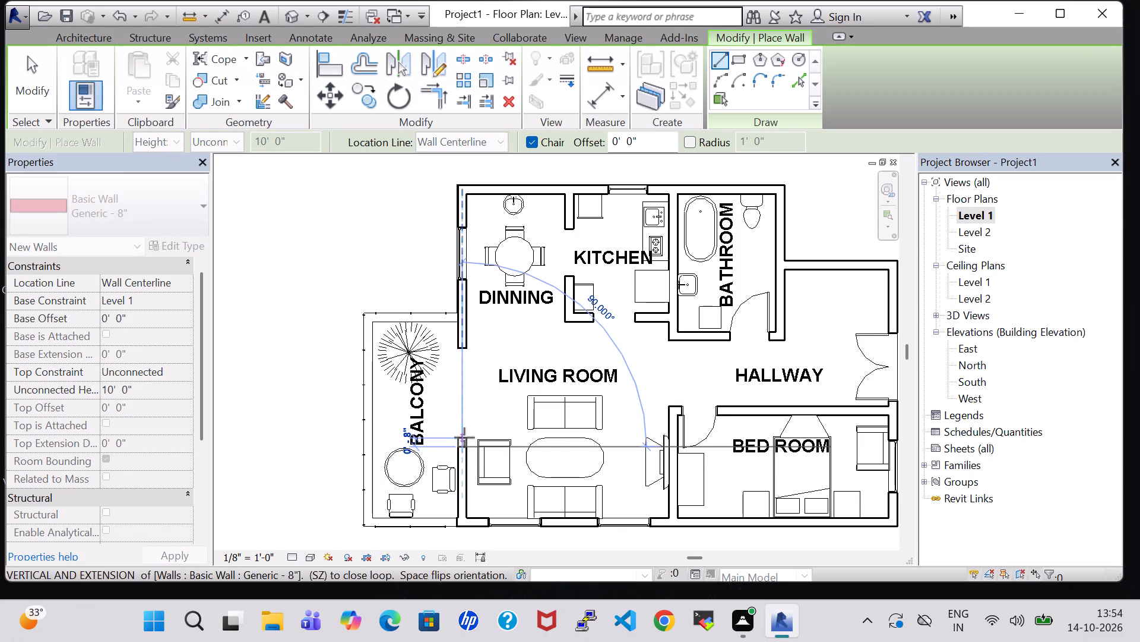
pyautogui.click(464, 438)
pyautogui.press('Escape')
pyautogui.press('Escape')
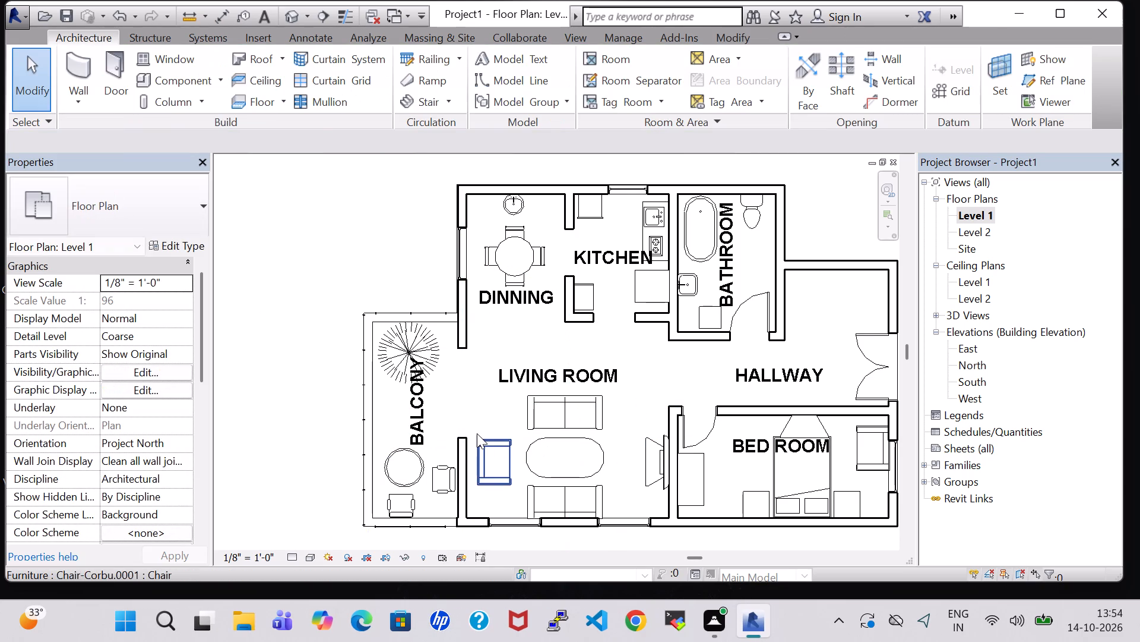
pyautogui.click(461, 439)
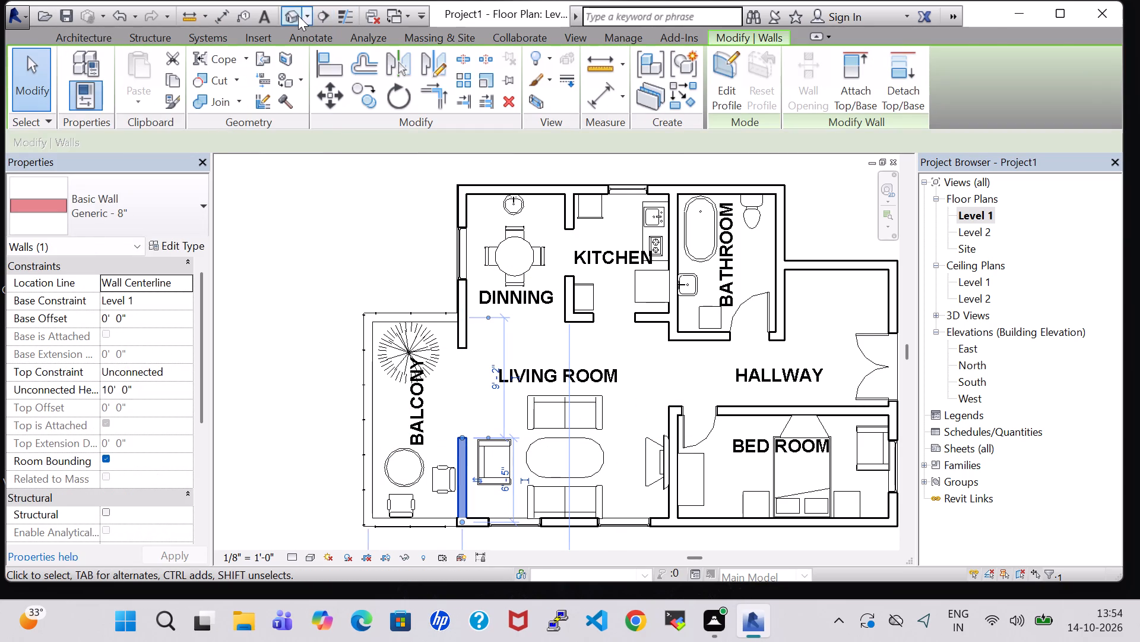
# In the 3D view, rotate the balcony shrub by two quarter turns.
pyautogui.click(297, 15)
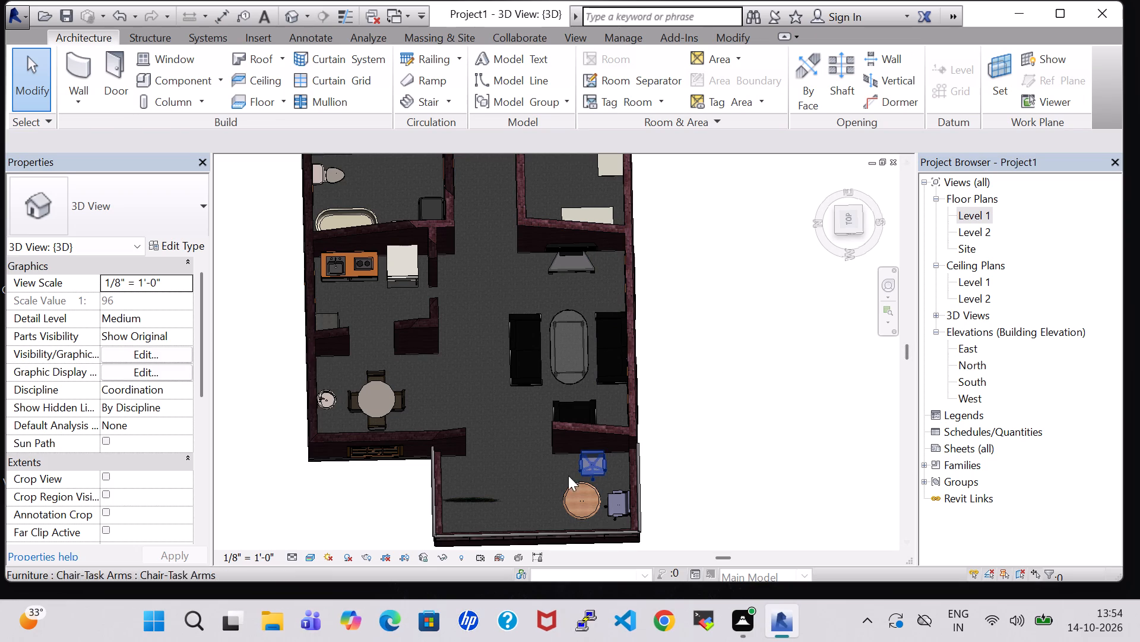
pyautogui.click(495, 498)
pyautogui.press('space')
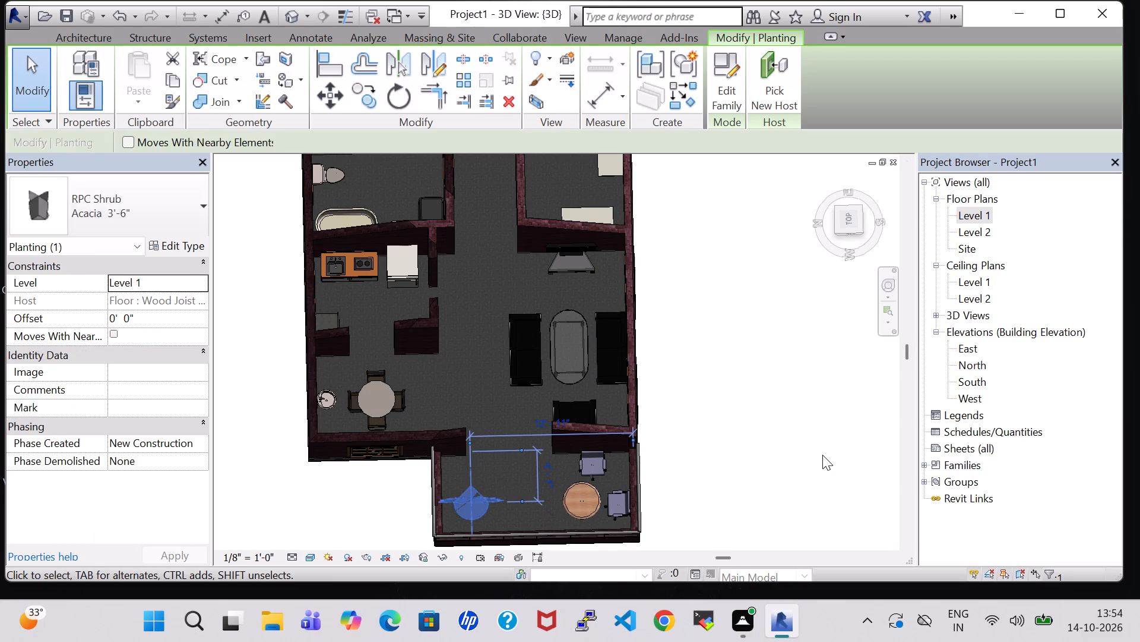
pyautogui.press('space')
pyautogui.click(822, 455)
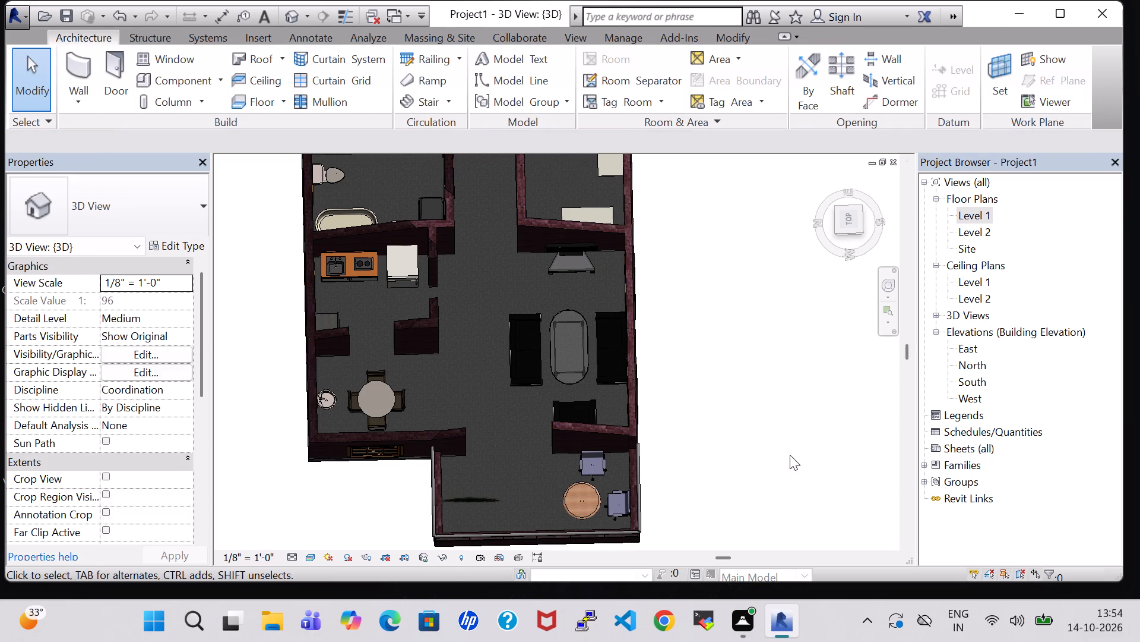
pyautogui.keyDown('shift'); pyautogui.moveTo(788, 455); pyautogui.dragTo(766, 353, button='middle'); pyautogui.keyUp('shift')
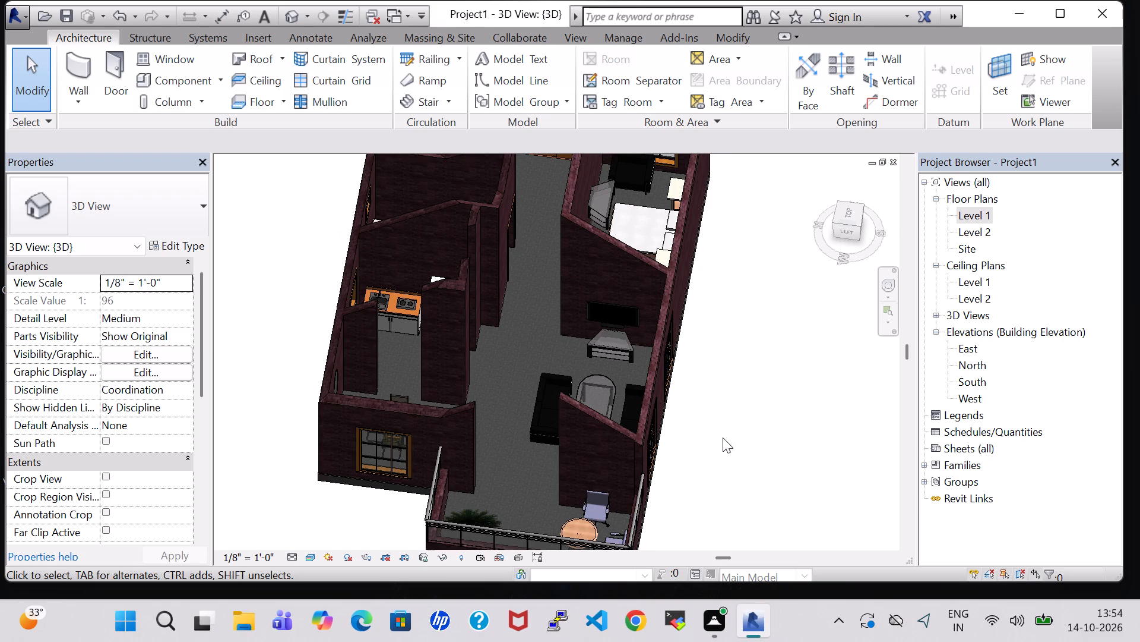
# Rotate the balcony shrub by one more quarter turn in the 3D view.
pyautogui.click(472, 512)
pyautogui.press('space')
pyautogui.click(770, 456)
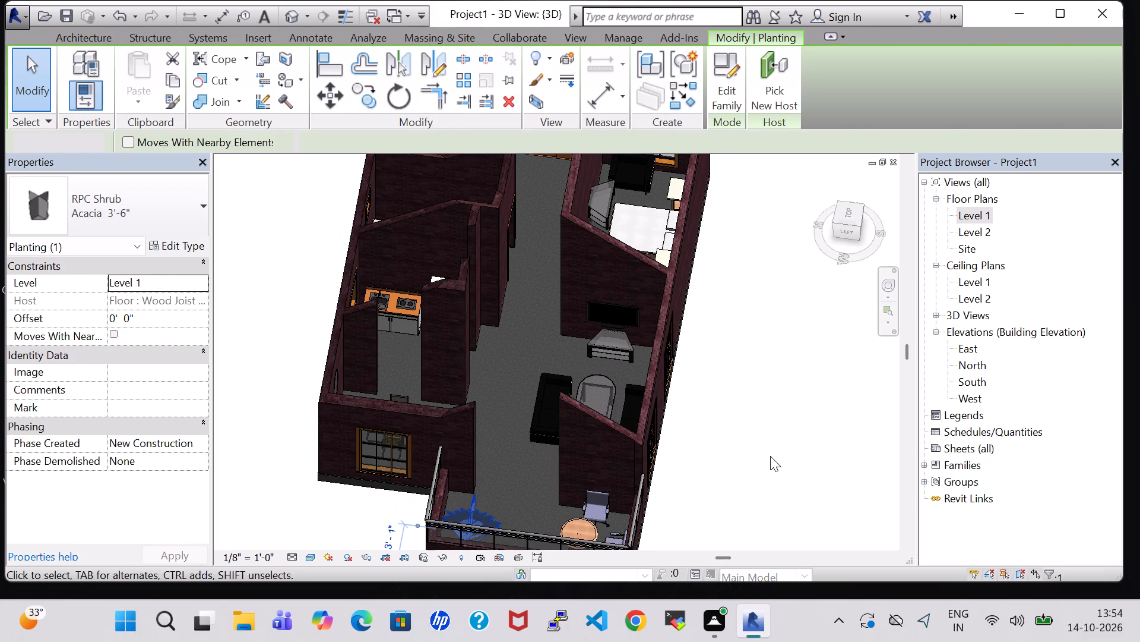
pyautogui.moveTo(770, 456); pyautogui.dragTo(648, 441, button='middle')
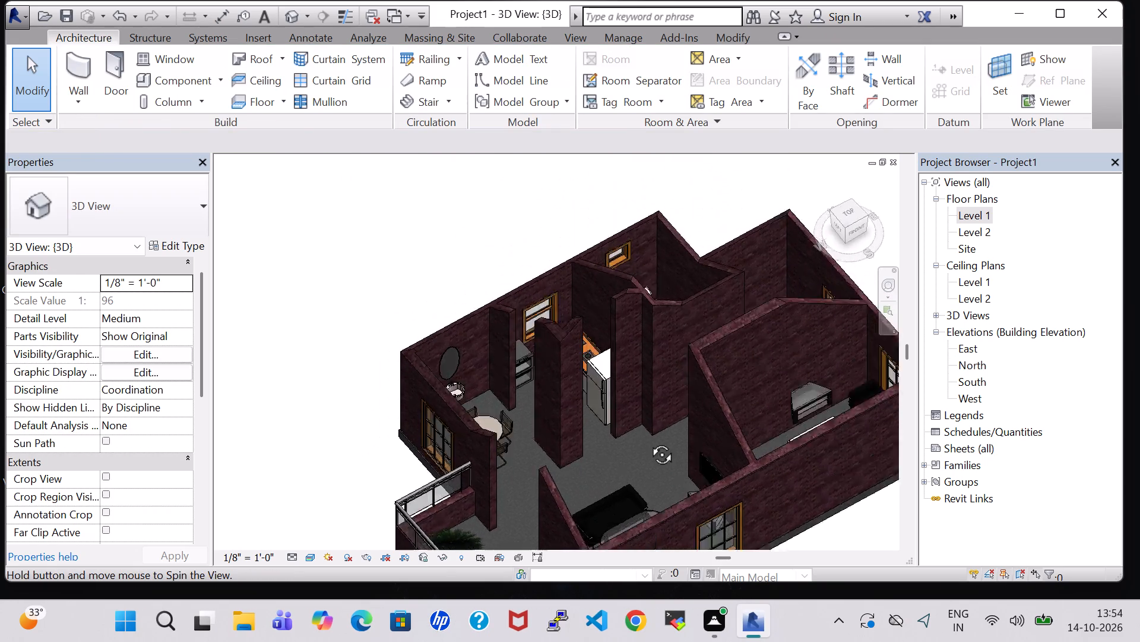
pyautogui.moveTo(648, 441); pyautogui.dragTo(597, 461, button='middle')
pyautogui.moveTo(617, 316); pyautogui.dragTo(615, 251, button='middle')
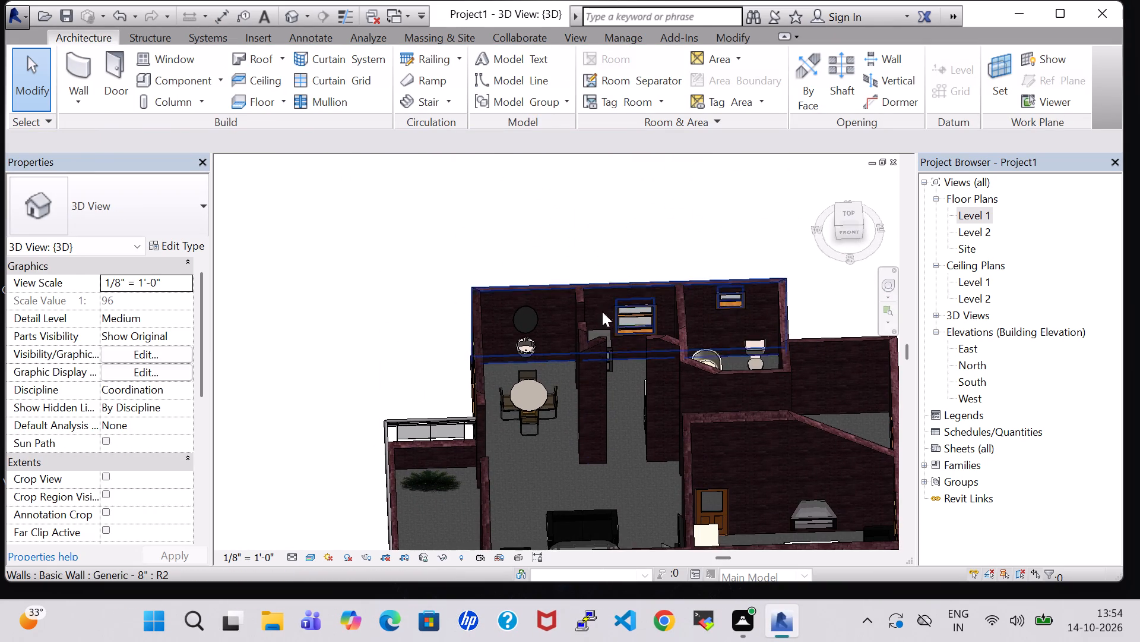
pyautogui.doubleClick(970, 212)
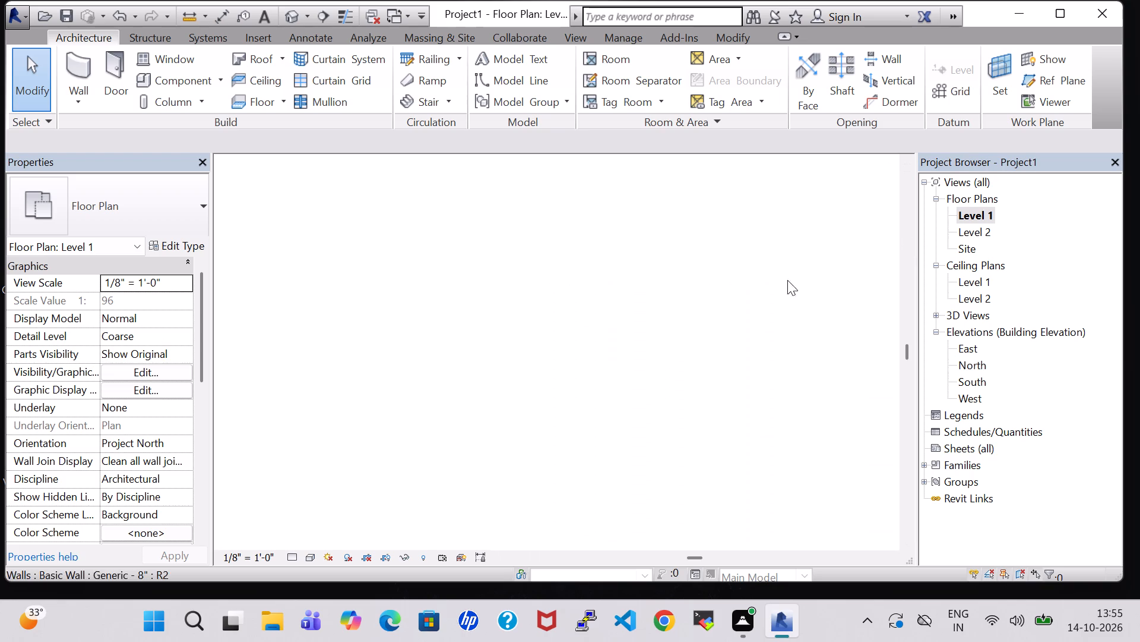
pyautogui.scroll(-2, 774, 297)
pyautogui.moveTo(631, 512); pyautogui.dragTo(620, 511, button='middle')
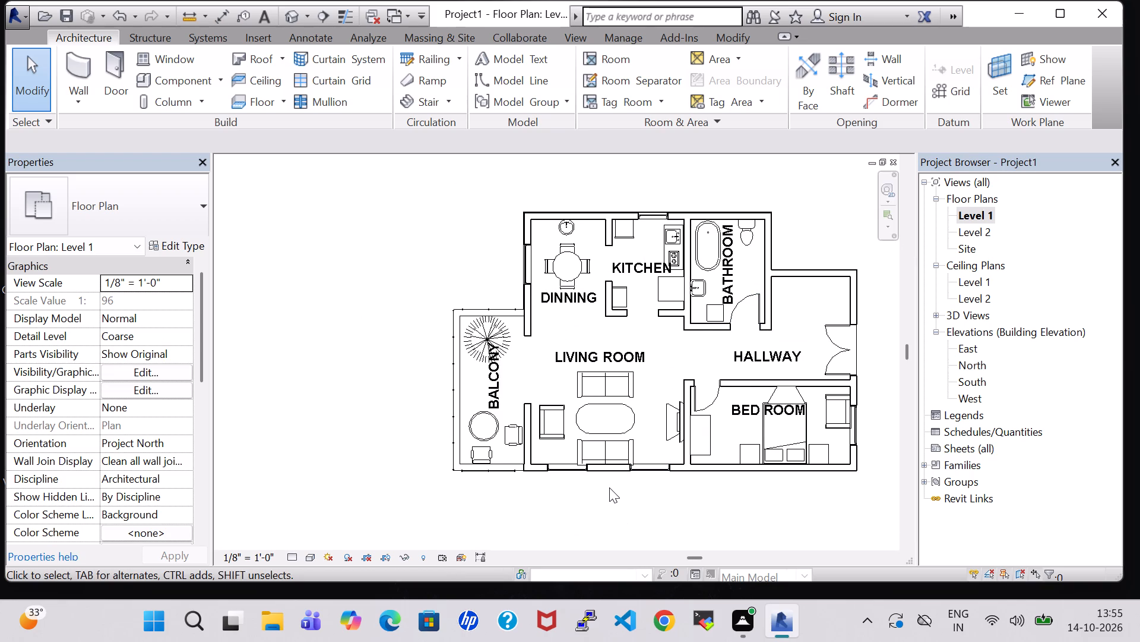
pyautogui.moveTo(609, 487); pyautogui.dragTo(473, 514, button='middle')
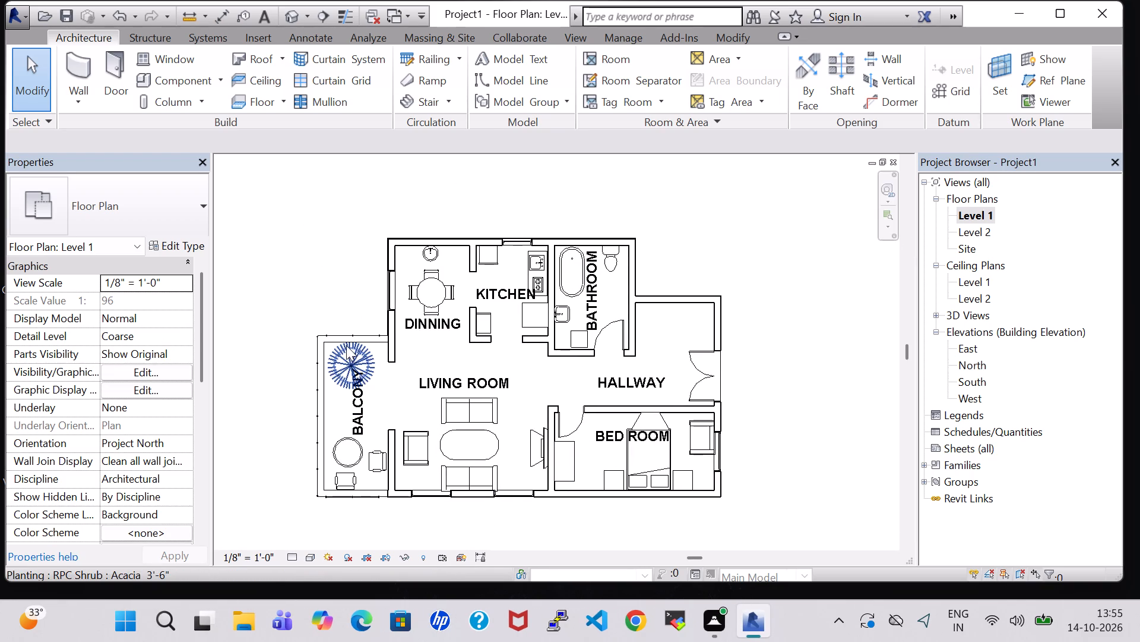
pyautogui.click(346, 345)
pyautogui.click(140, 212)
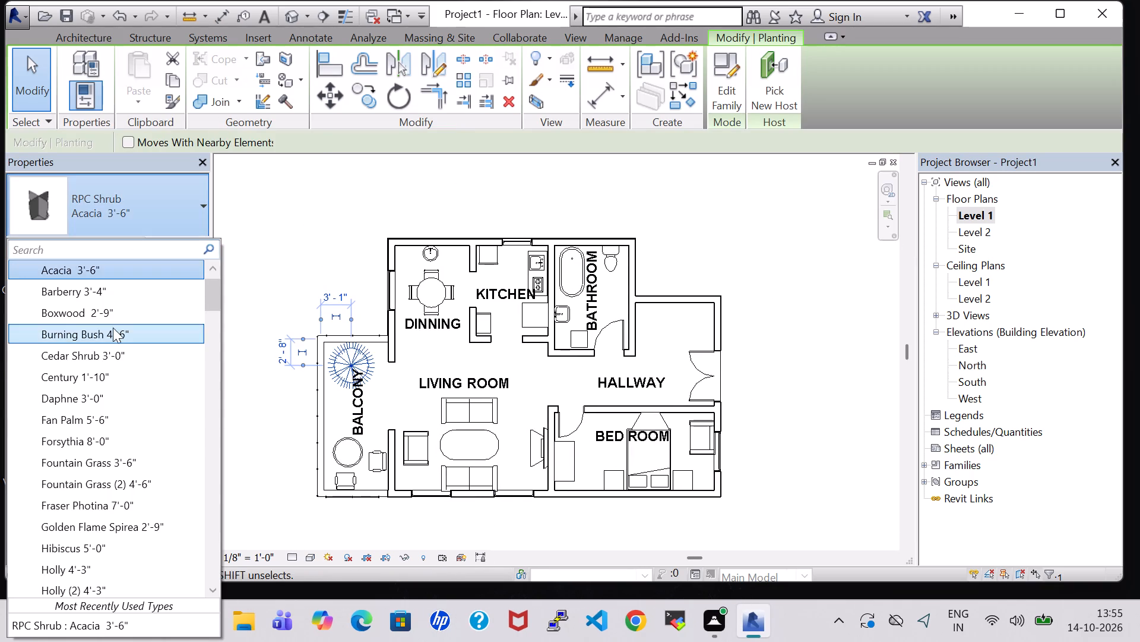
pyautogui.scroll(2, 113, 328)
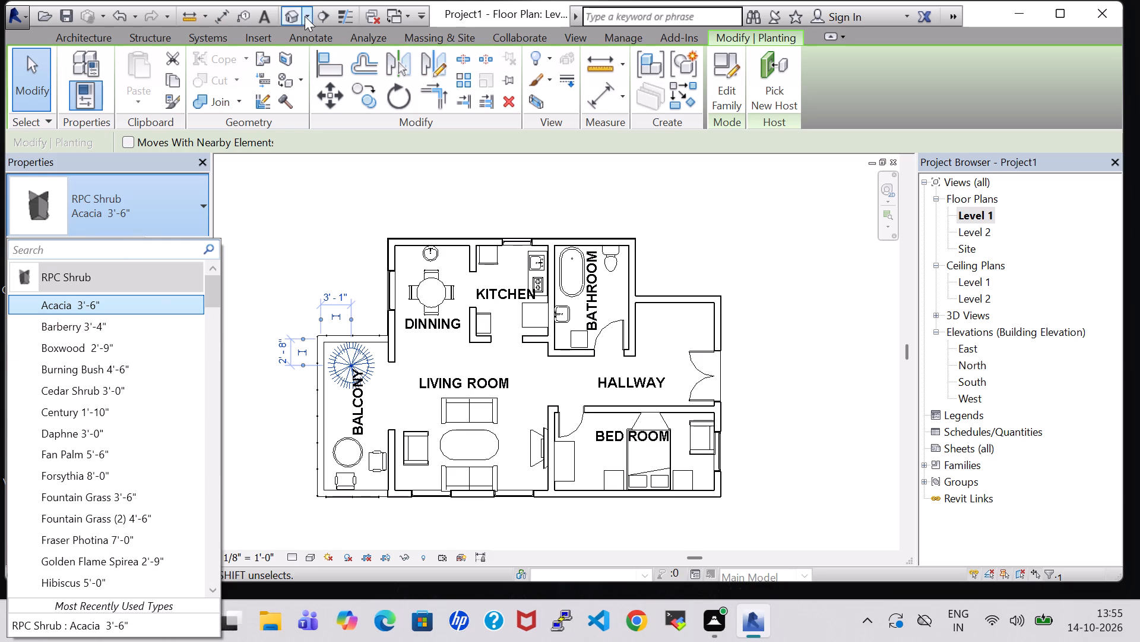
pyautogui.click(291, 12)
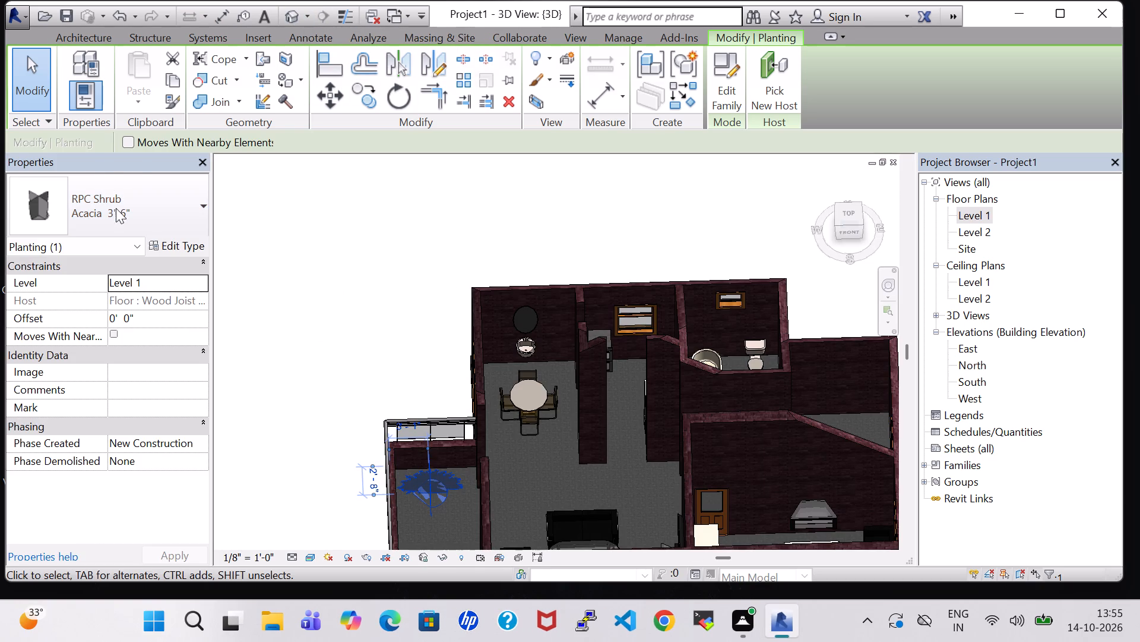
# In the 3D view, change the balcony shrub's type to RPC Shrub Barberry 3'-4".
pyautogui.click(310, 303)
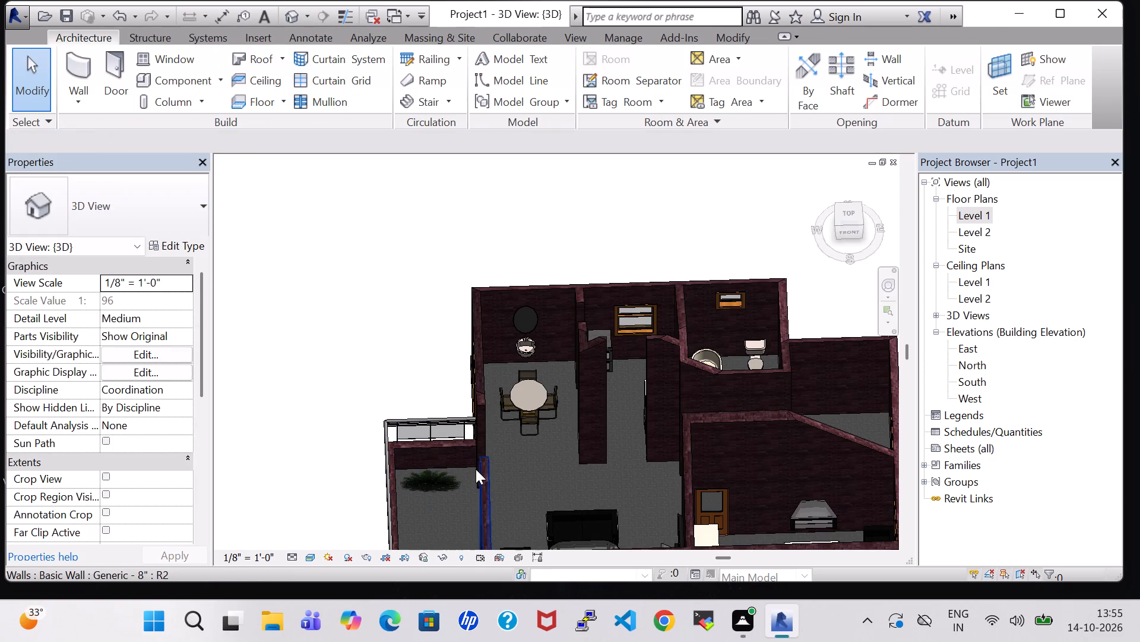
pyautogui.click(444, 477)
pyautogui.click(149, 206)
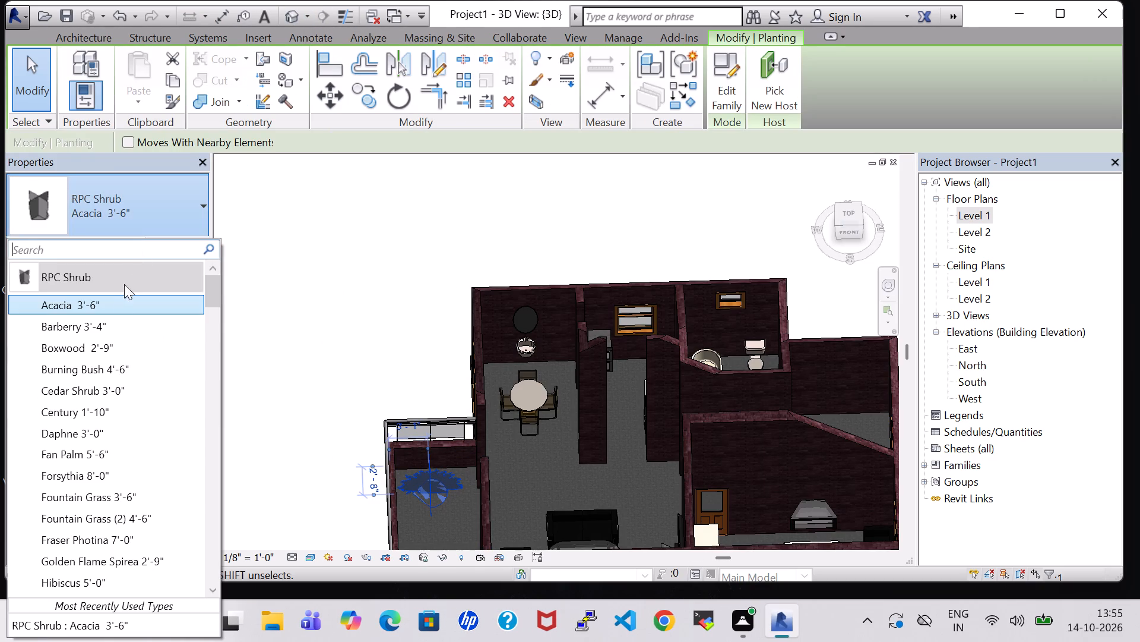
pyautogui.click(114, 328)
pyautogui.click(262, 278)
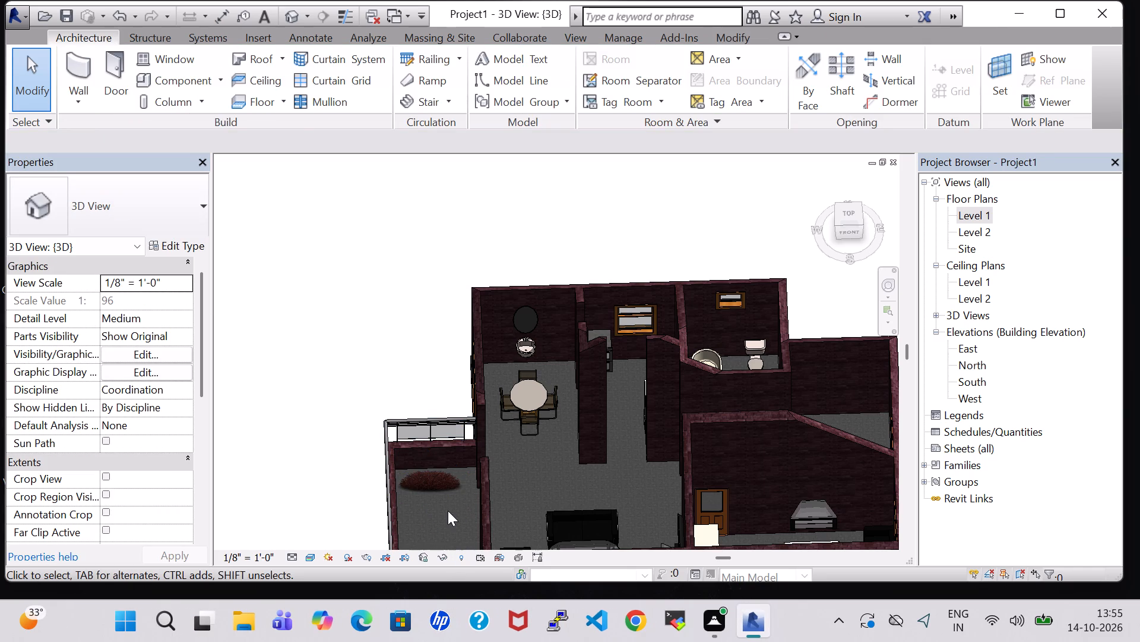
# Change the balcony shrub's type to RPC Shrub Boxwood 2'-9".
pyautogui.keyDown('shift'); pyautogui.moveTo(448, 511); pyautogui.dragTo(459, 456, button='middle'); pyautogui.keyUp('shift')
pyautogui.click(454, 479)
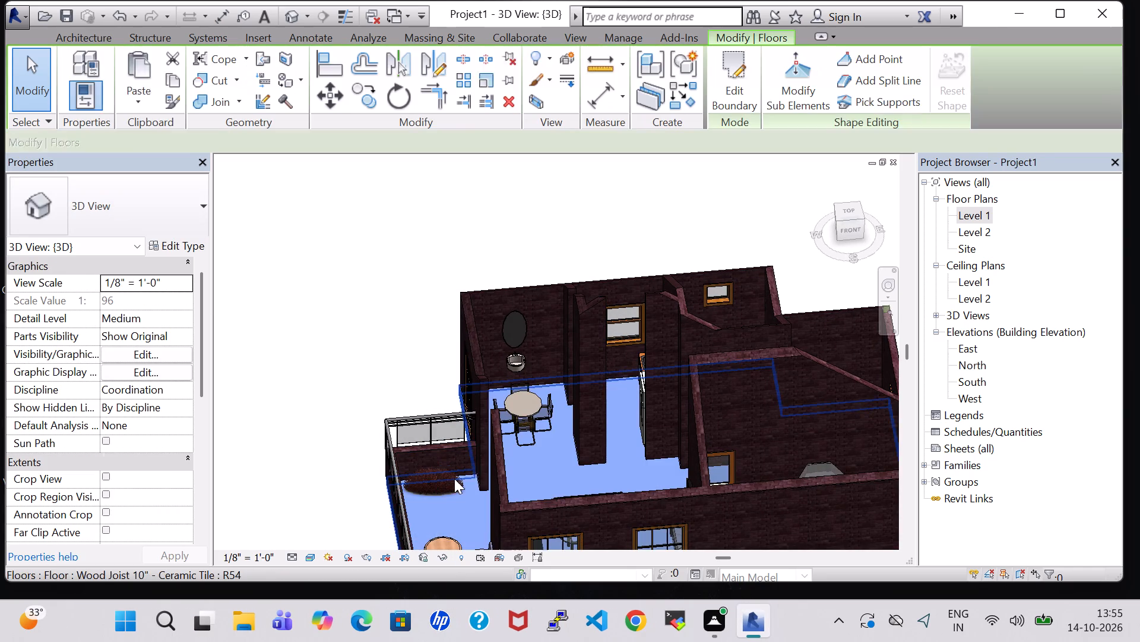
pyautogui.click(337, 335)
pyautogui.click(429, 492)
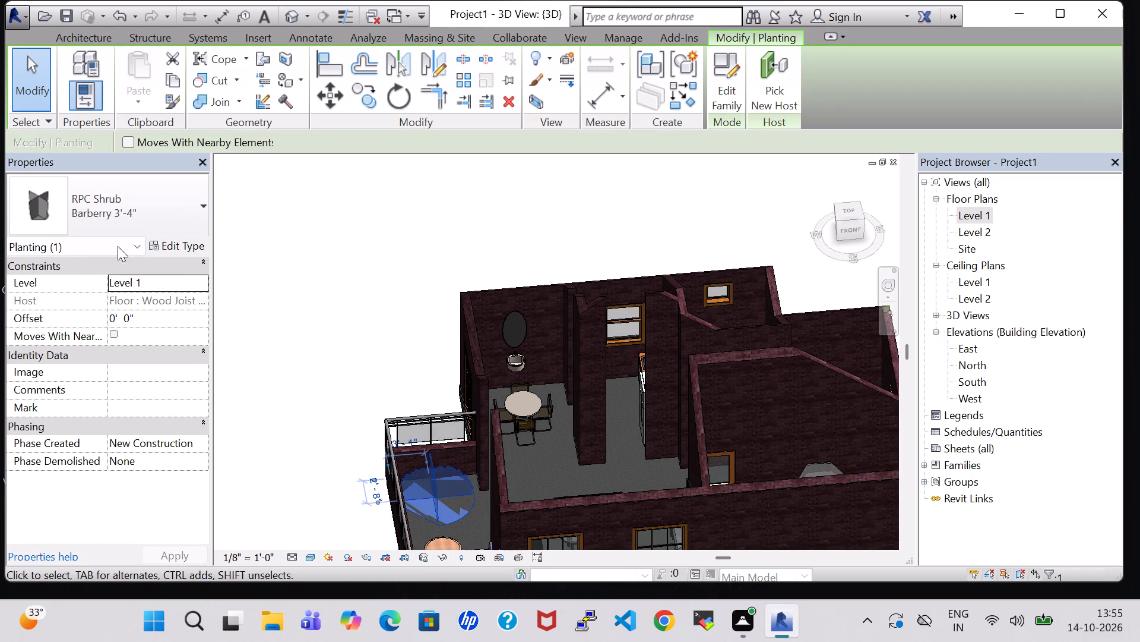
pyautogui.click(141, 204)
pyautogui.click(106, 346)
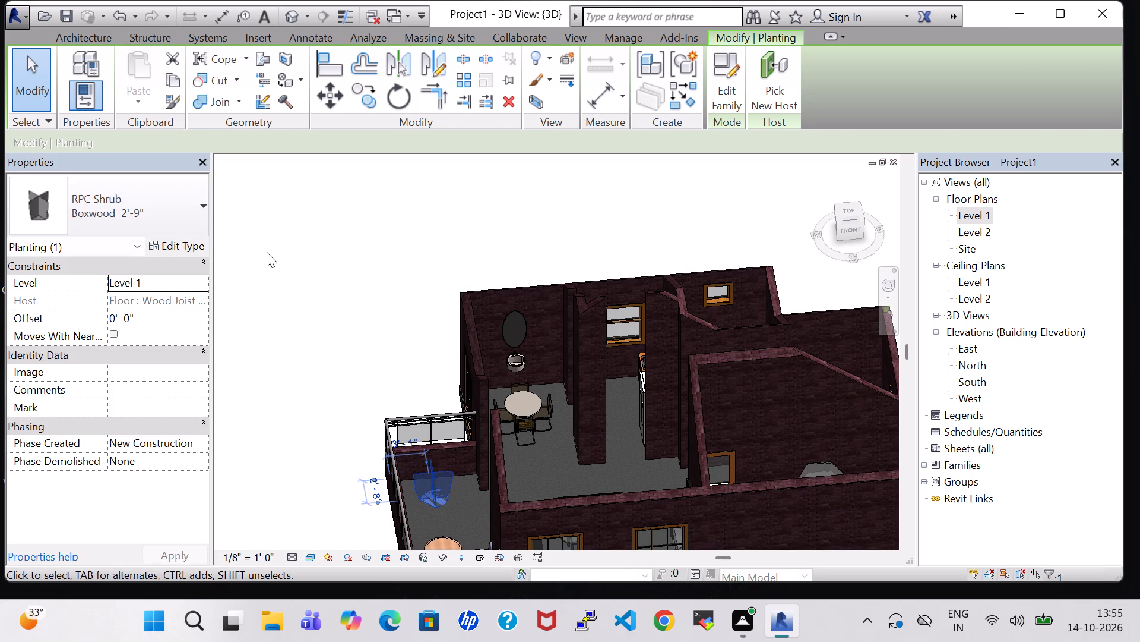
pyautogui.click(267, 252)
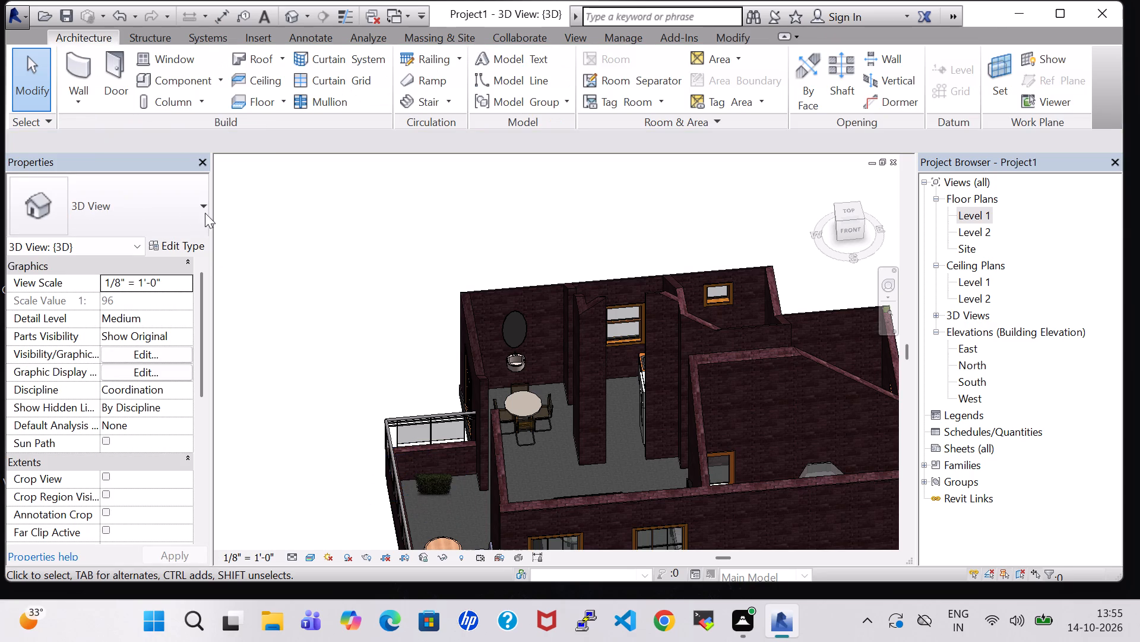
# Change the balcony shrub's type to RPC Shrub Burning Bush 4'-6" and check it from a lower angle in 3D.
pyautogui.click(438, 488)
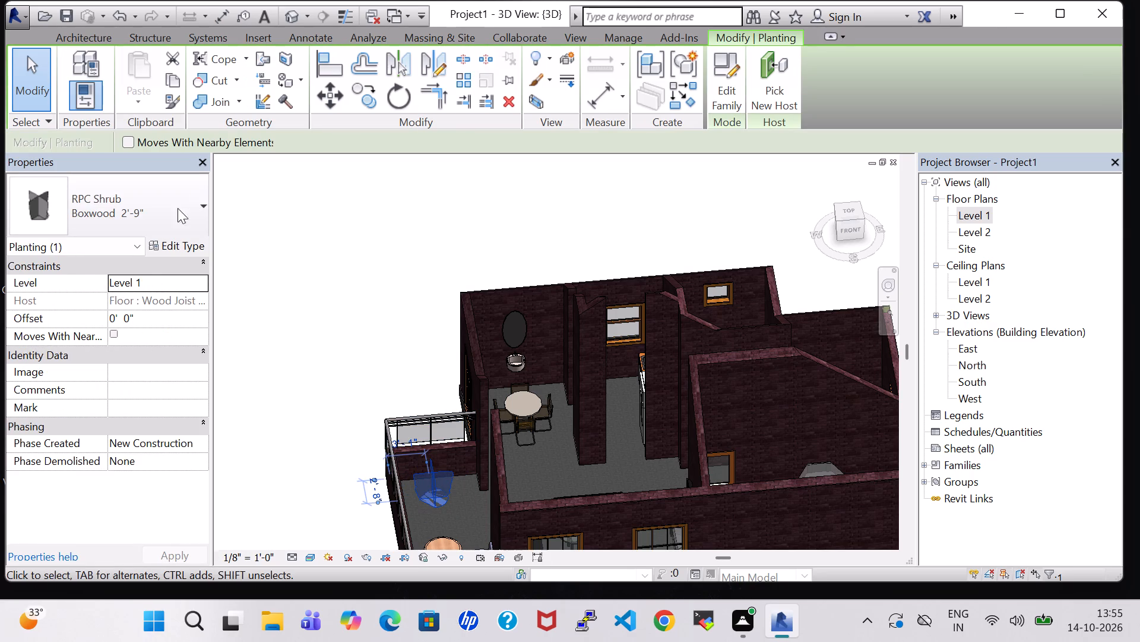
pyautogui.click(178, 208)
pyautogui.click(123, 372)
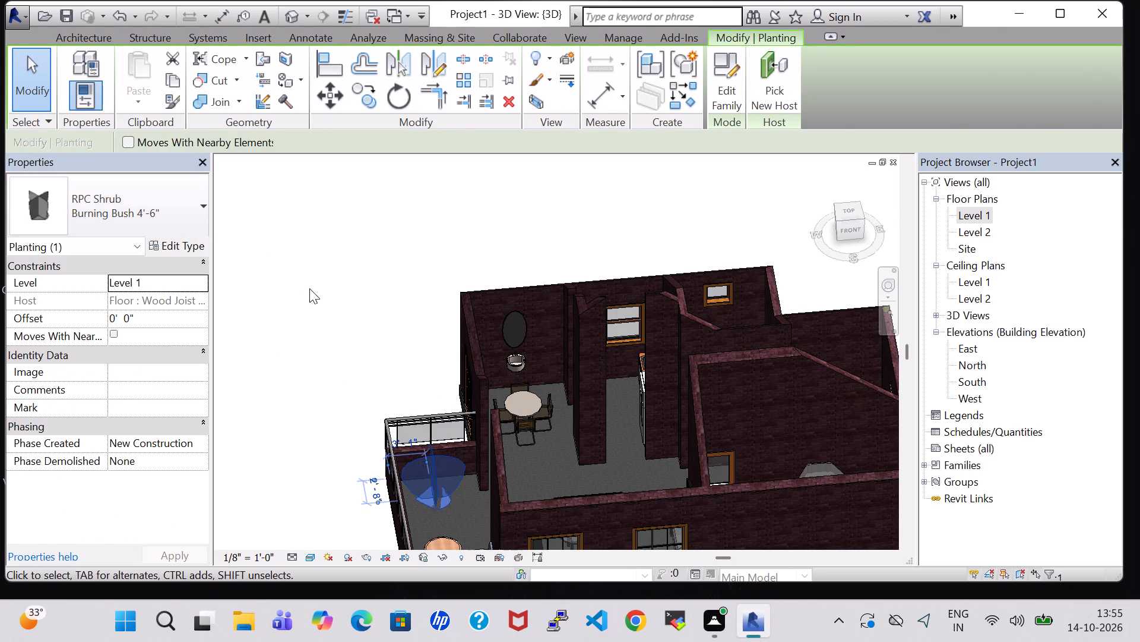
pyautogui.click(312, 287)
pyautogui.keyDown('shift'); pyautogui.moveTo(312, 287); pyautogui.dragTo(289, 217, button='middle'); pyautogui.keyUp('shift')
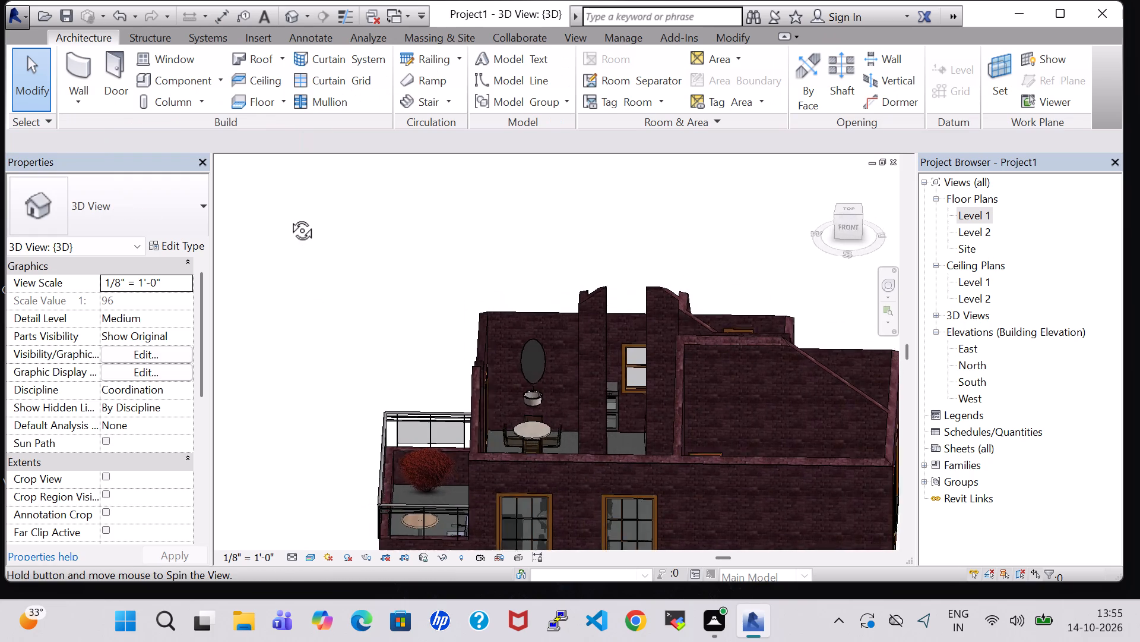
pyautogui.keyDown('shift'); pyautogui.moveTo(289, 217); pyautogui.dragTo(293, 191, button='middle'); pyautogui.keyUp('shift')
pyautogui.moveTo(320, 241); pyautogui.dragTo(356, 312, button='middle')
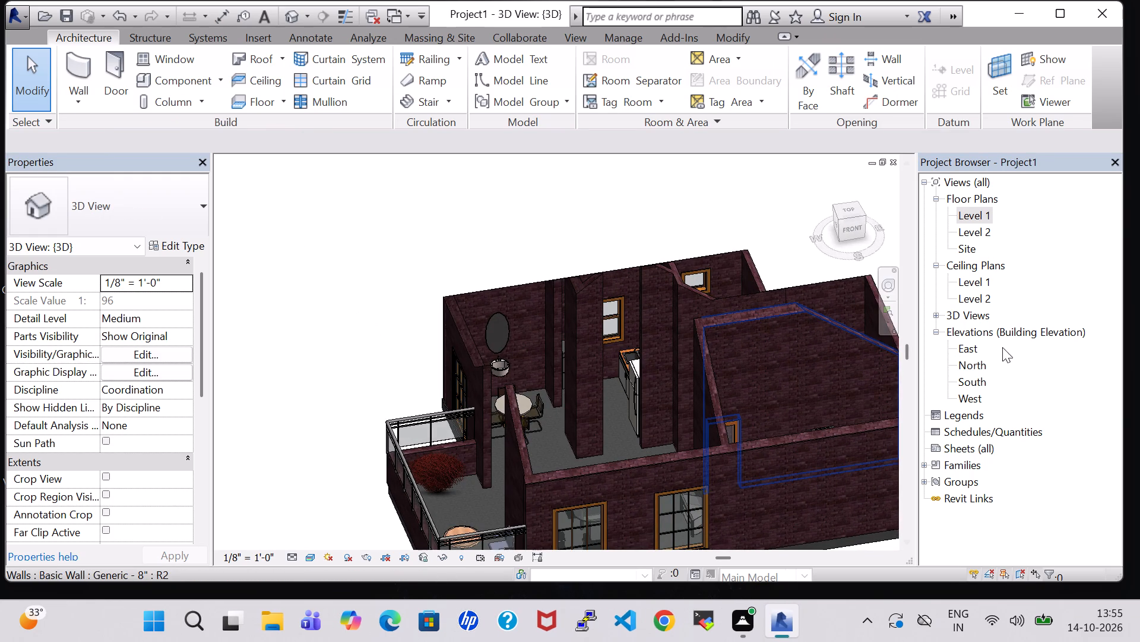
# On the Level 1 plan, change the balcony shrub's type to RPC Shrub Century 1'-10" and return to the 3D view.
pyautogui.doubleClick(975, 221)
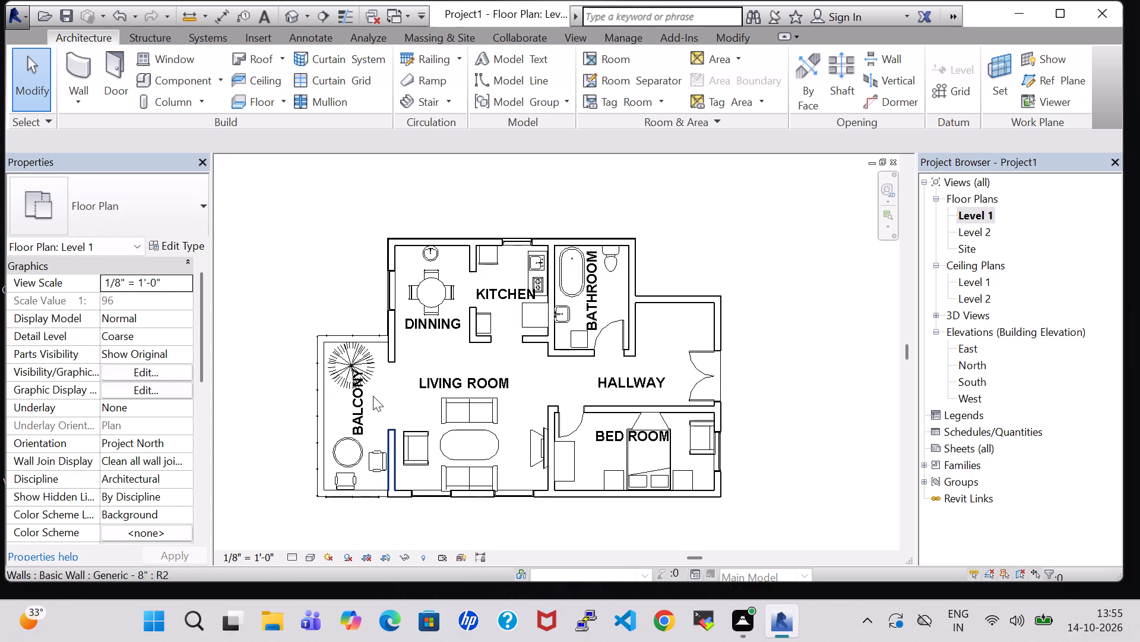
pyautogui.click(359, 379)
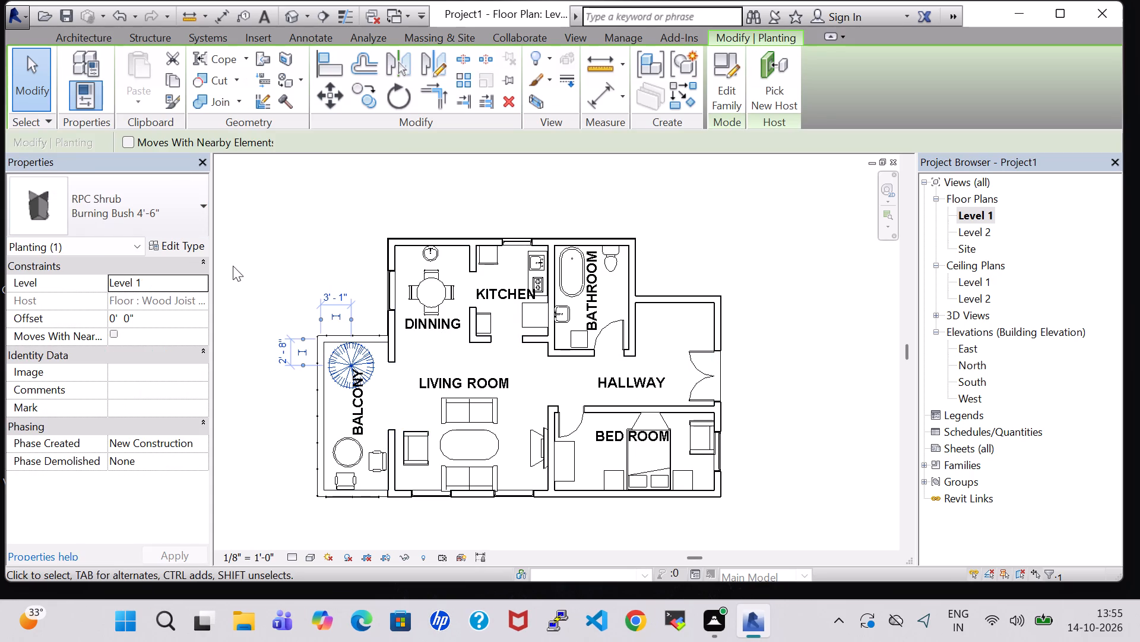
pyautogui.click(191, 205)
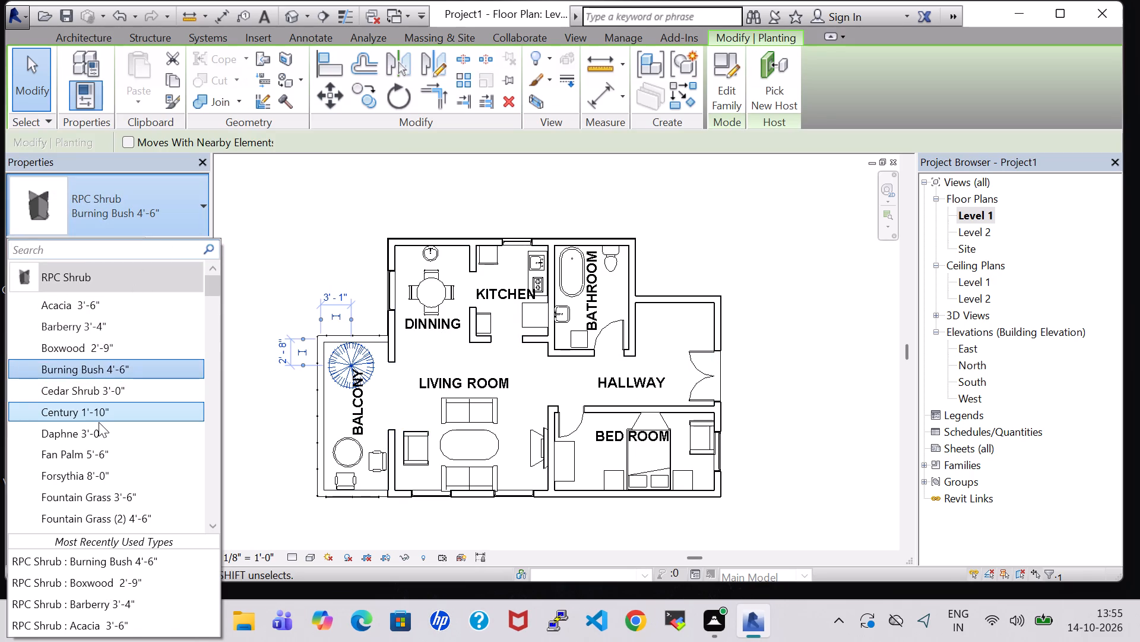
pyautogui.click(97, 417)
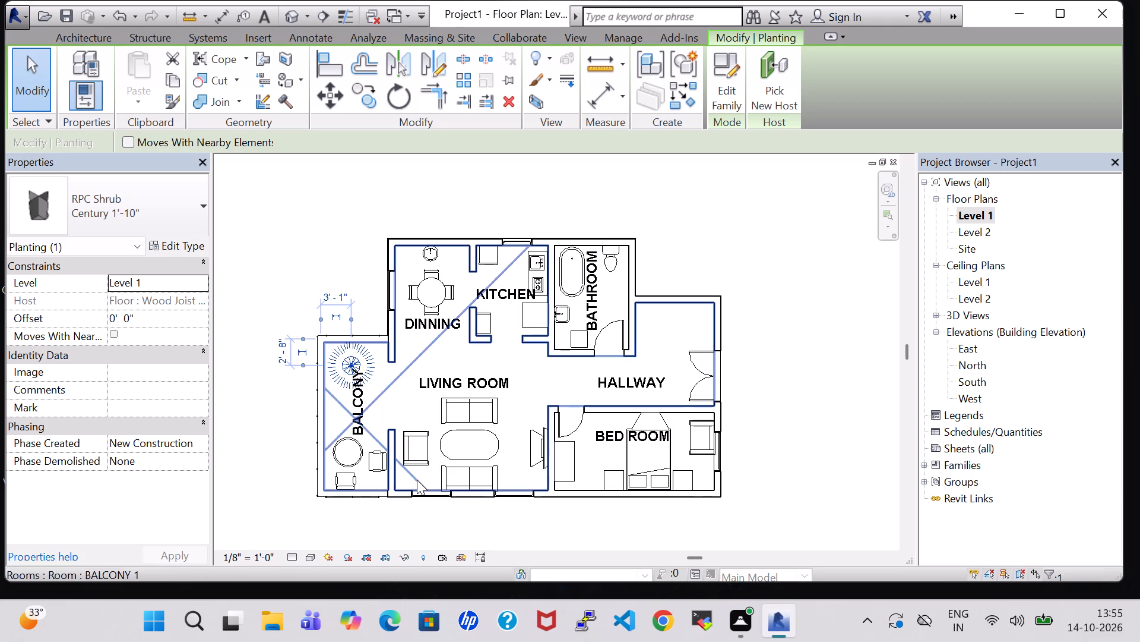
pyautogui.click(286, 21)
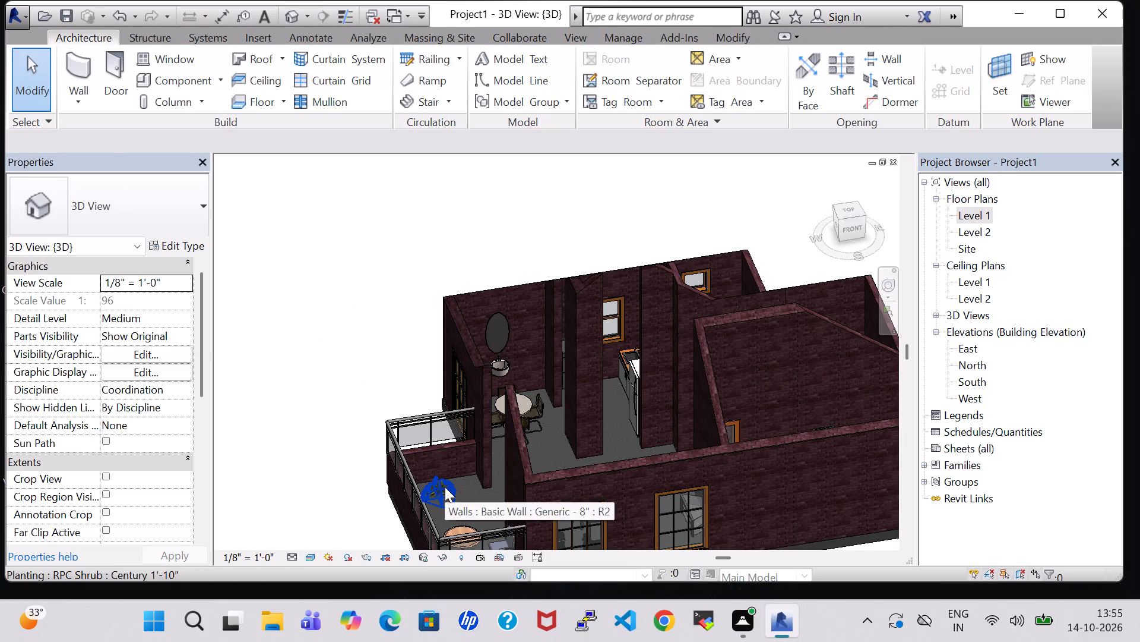
# In the 3D view, set the balcony shrub's type to RPC Shrub Burning Bush 4'-6" and check the balcony from several angles.
pyautogui.click(445, 487)
pyautogui.click(163, 199)
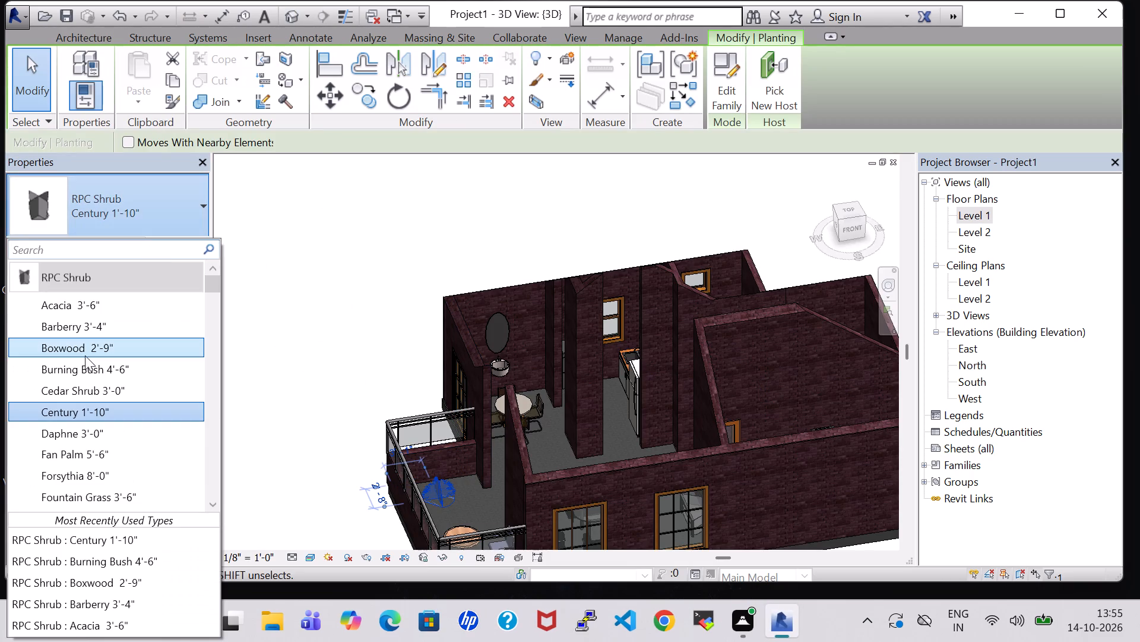
pyautogui.click(89, 369)
pyautogui.moveTo(326, 333); pyautogui.dragTo(268, 219, button='middle')
pyautogui.click(650, 516)
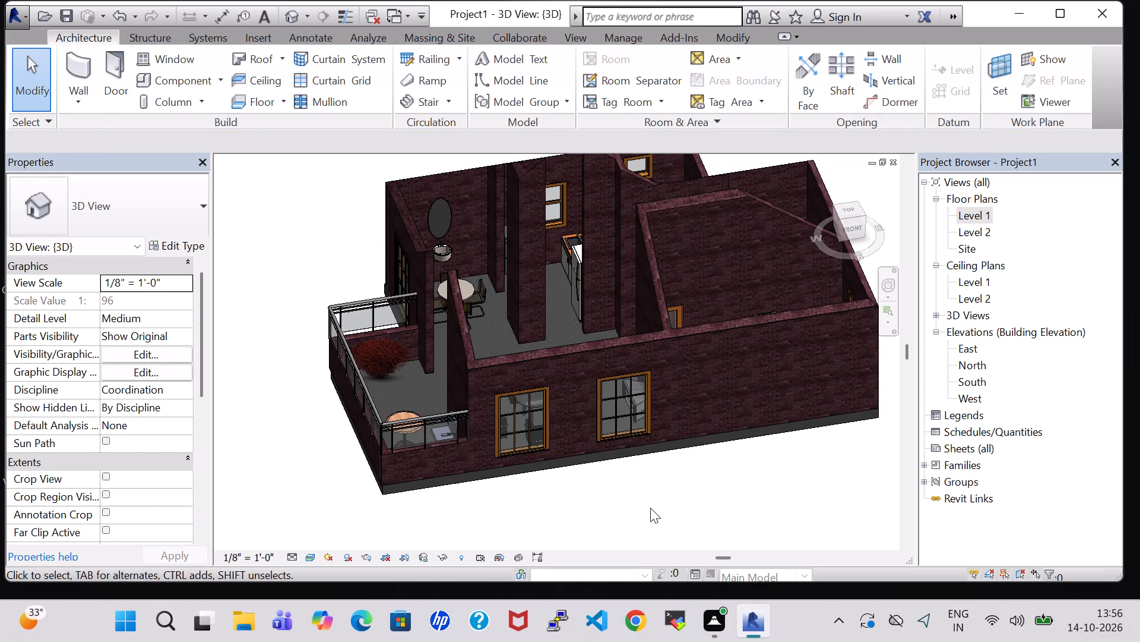
pyautogui.moveTo(650, 508); pyautogui.dragTo(619, 489, button='middle')
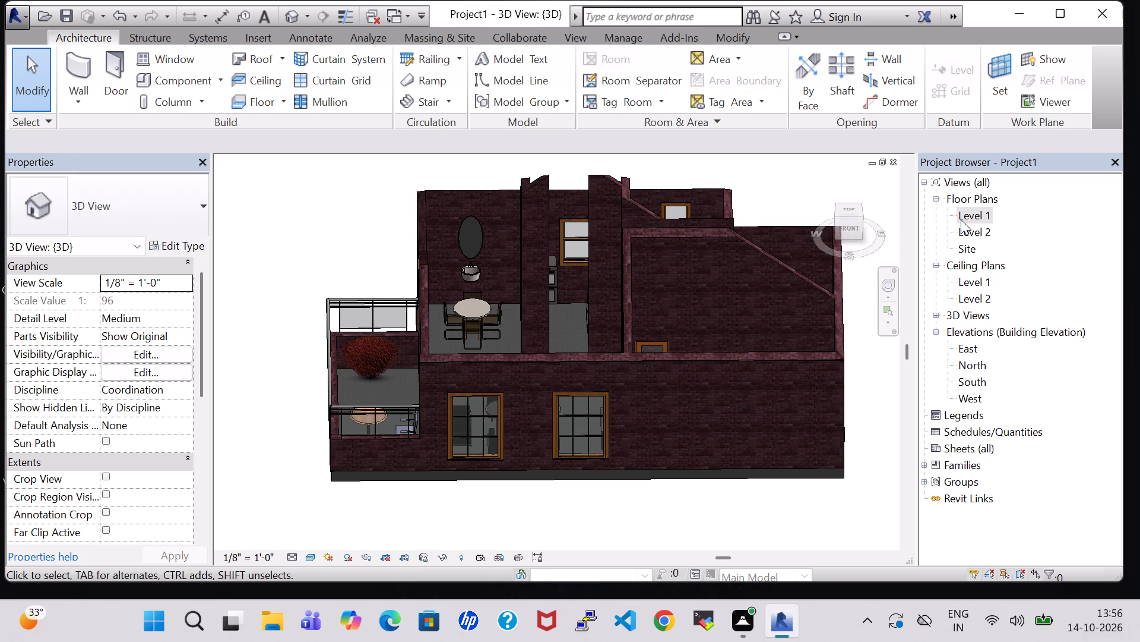
pyautogui.keyDown('shift'); pyautogui.moveTo(354, 231); pyautogui.dragTo(350, 336, button='middle'); pyautogui.keyUp('shift')
pyautogui.keyDown('shift'); pyautogui.scroll(-1, 358, 231); pyautogui.keyUp('shift')
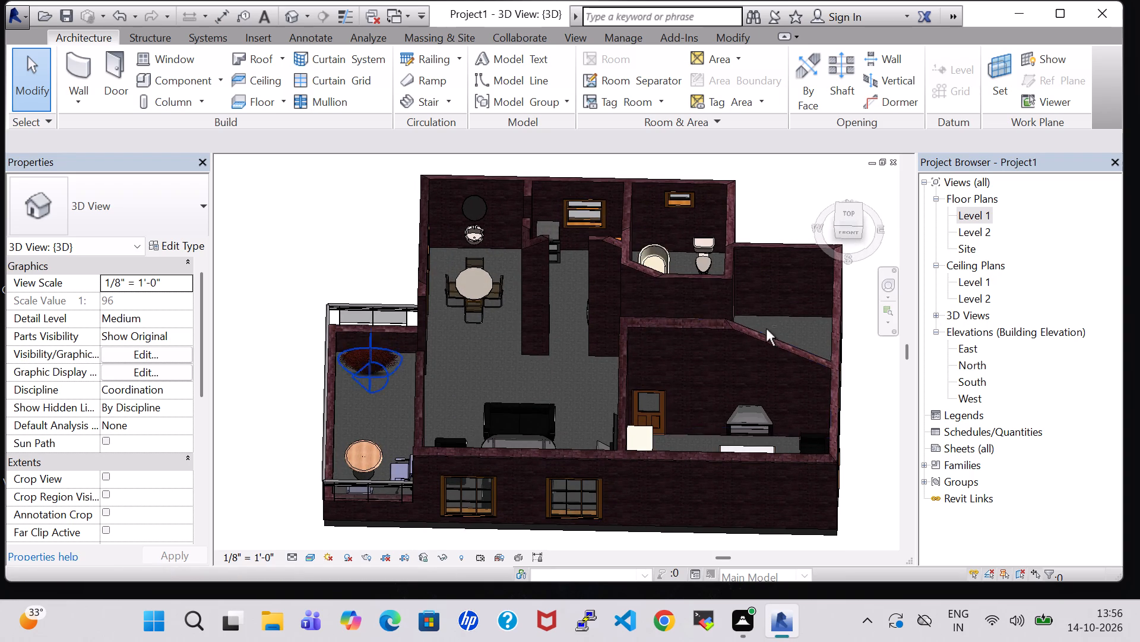
# On the Level 1 plan, load the RPC Shrub family from the US Imperial library's Planting folder.
pyautogui.doubleClick(981, 212)
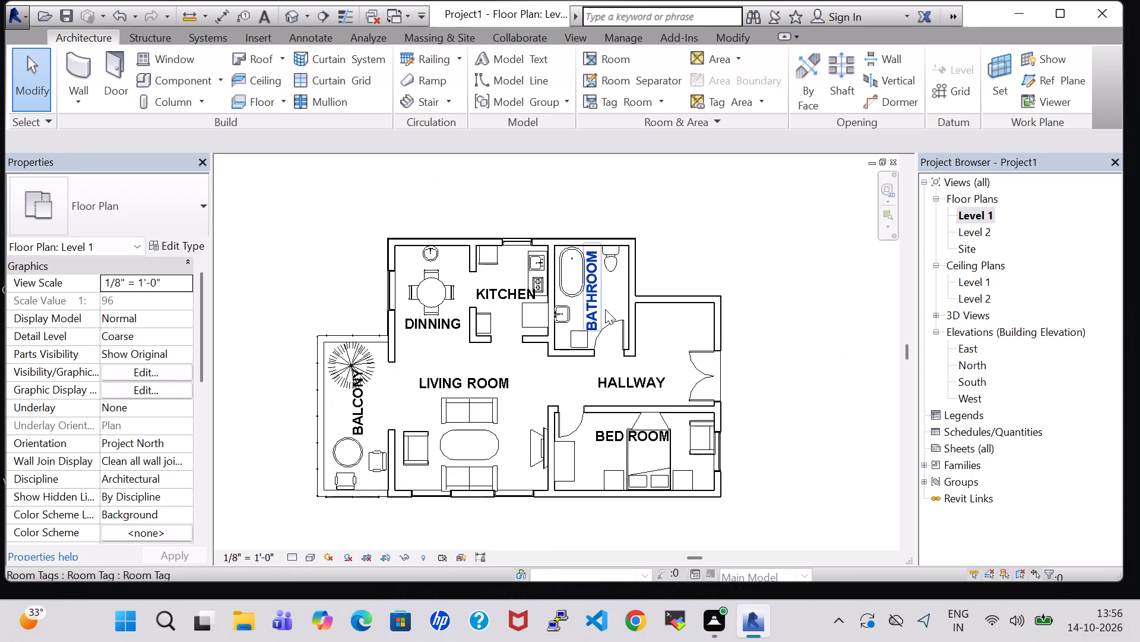
pyautogui.scroll(-1, 605, 309)
pyautogui.moveTo(727, 301); pyautogui.dragTo(727, 283, button='middle')
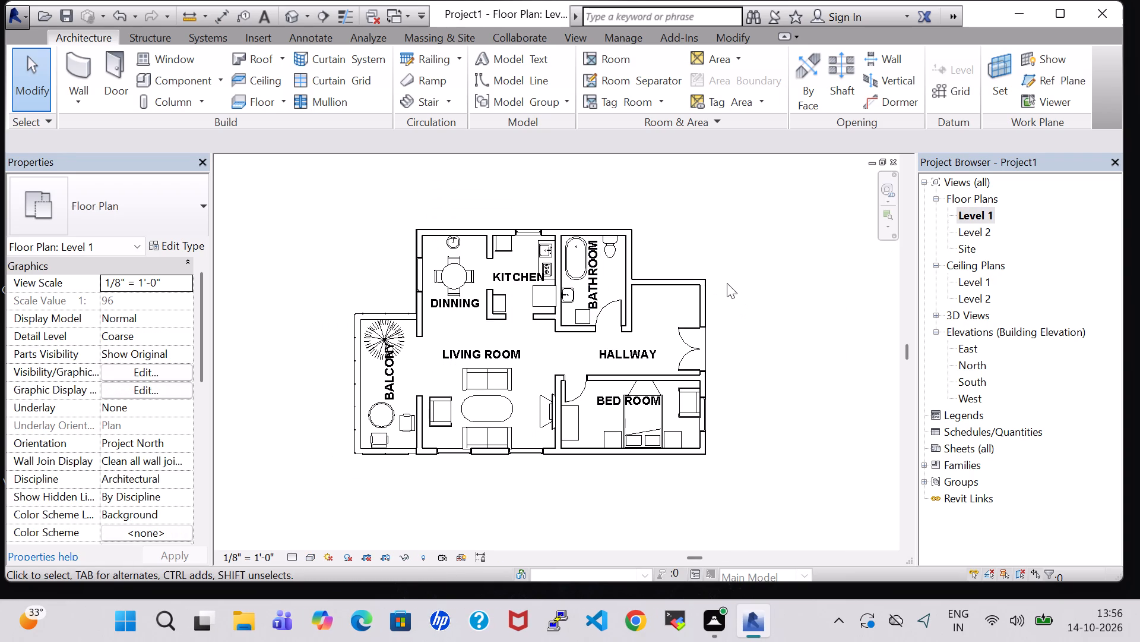
pyautogui.click(164, 74)
pyautogui.click(737, 96)
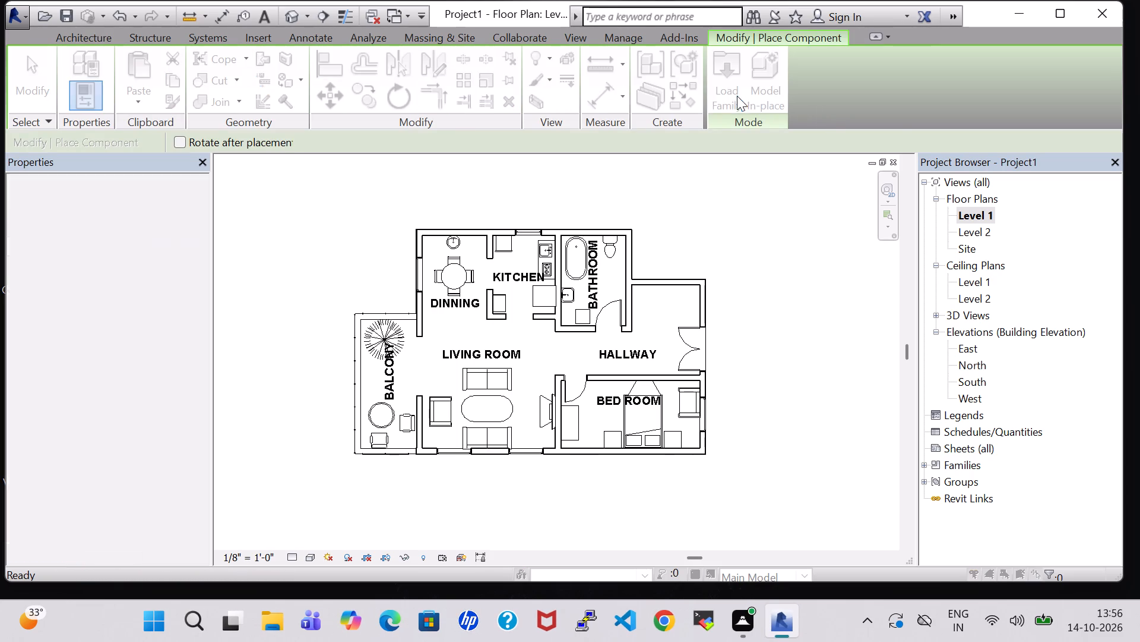
pyautogui.scroll(-1, 679, 291)
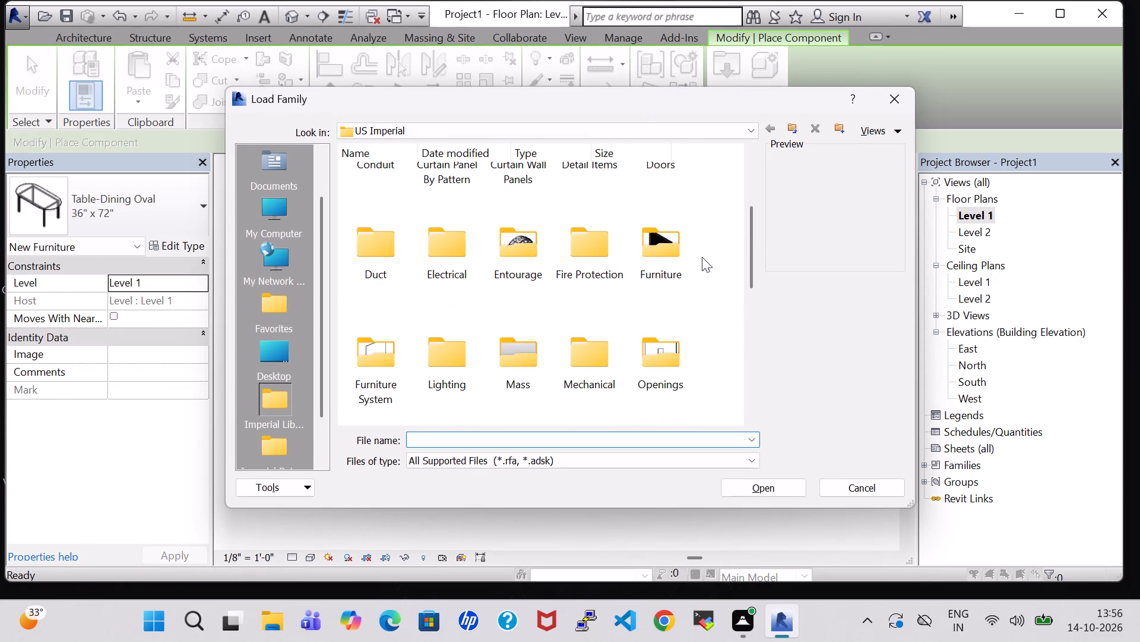
pyautogui.scroll(-1, 447, 328)
pyautogui.doubleClick(450, 310)
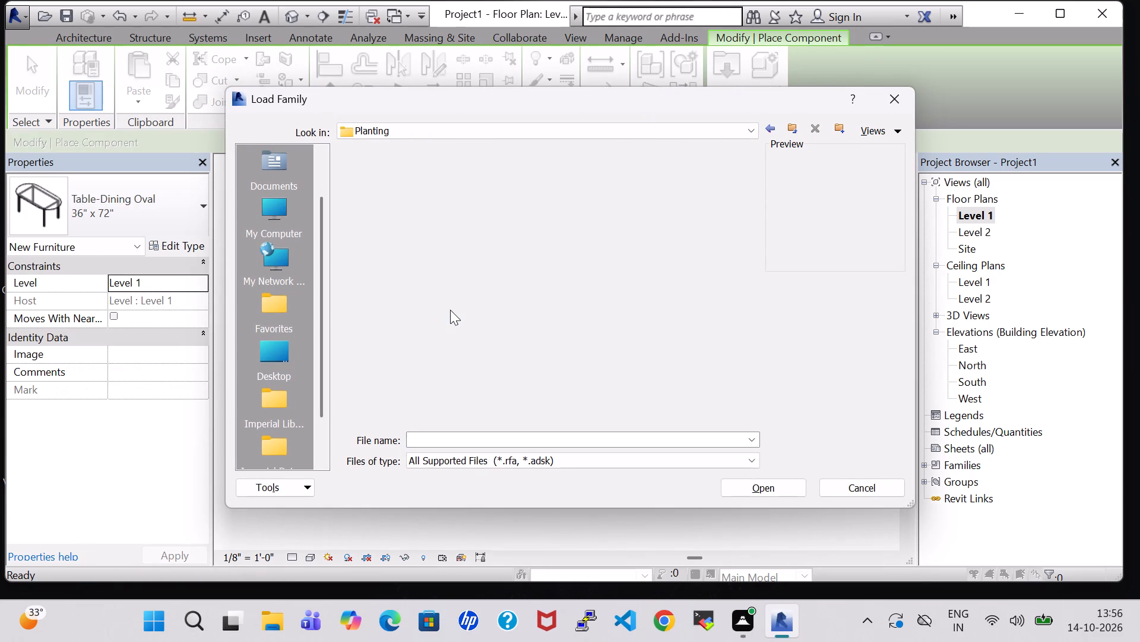
pyautogui.click(764, 122)
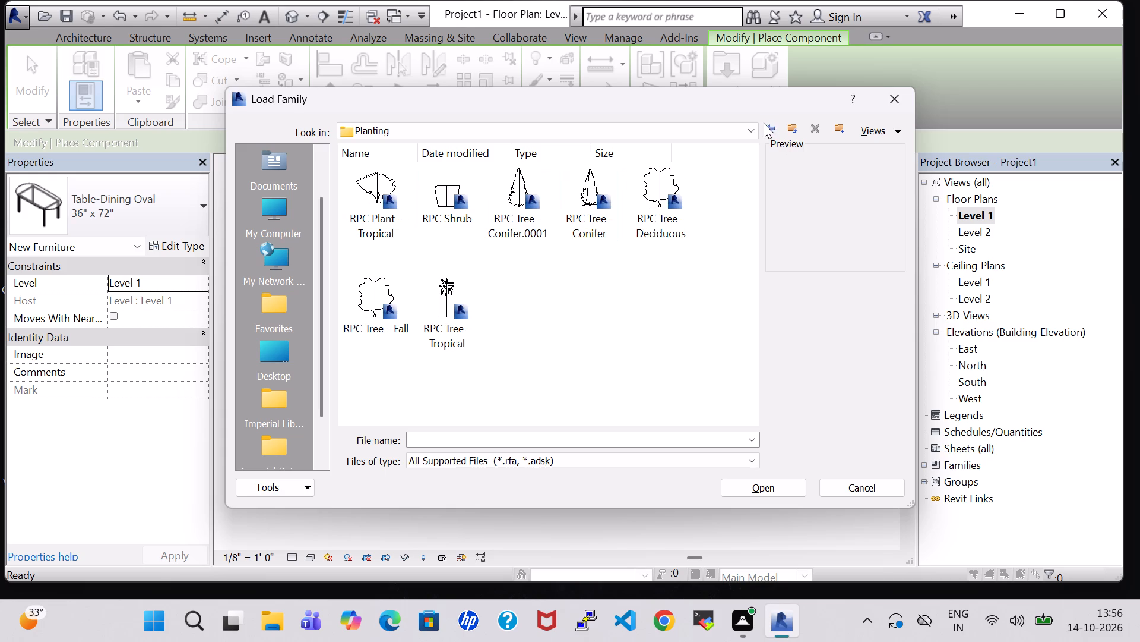
pyautogui.click(771, 124)
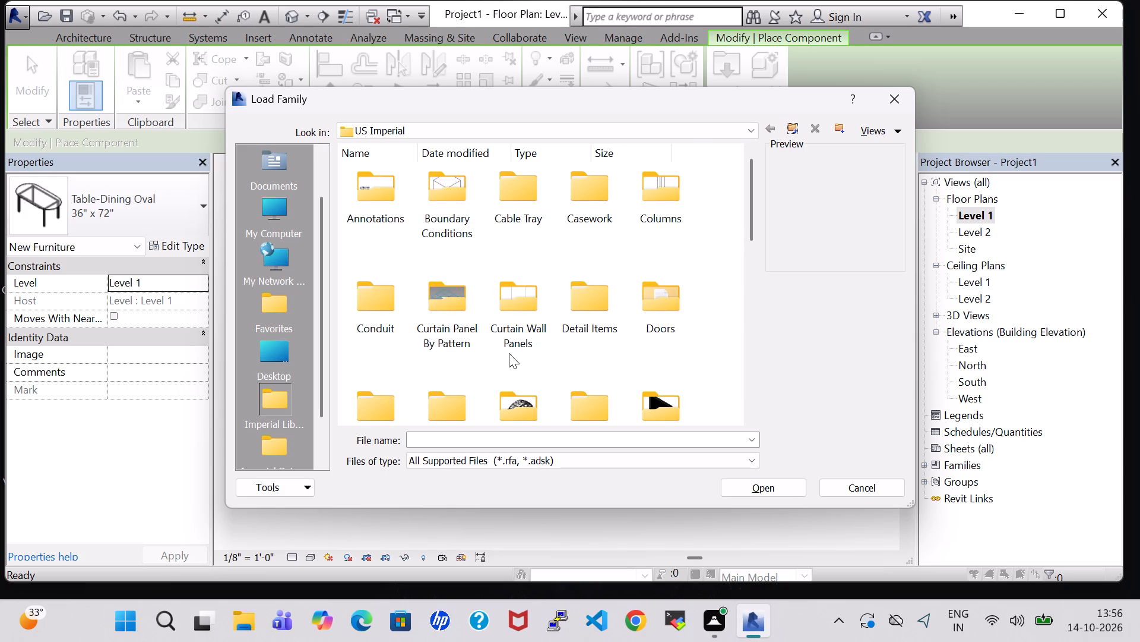
pyautogui.scroll(-1, 509, 353)
pyautogui.scroll(2, 509, 353)
pyautogui.scroll(1, 505, 305)
pyautogui.scroll(-2, 505, 305)
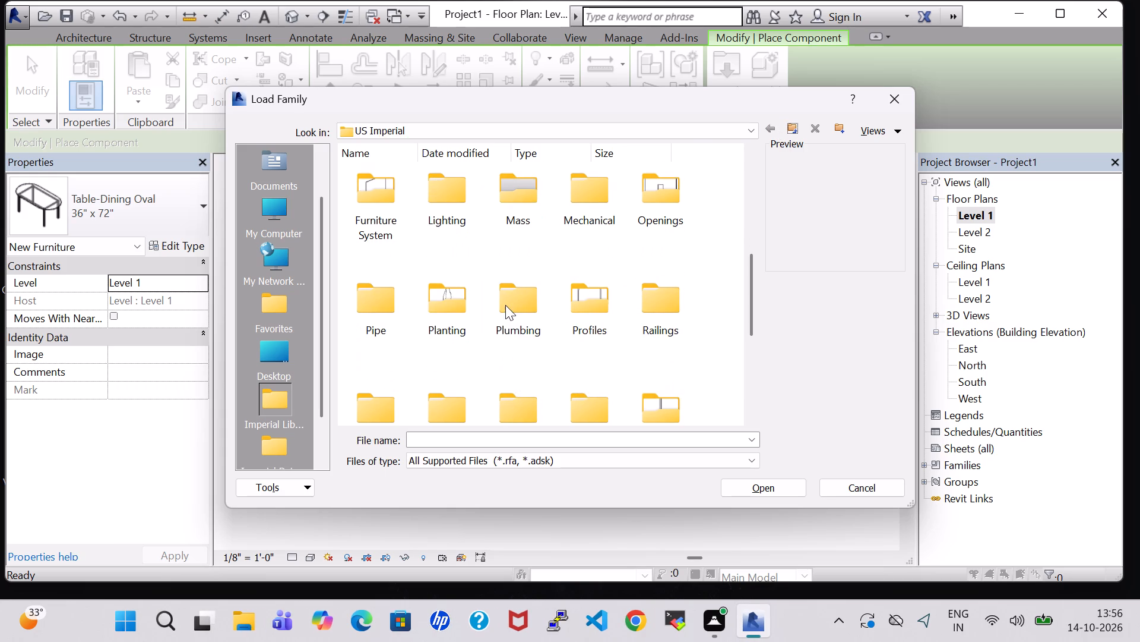
pyautogui.doubleClick(477, 306)
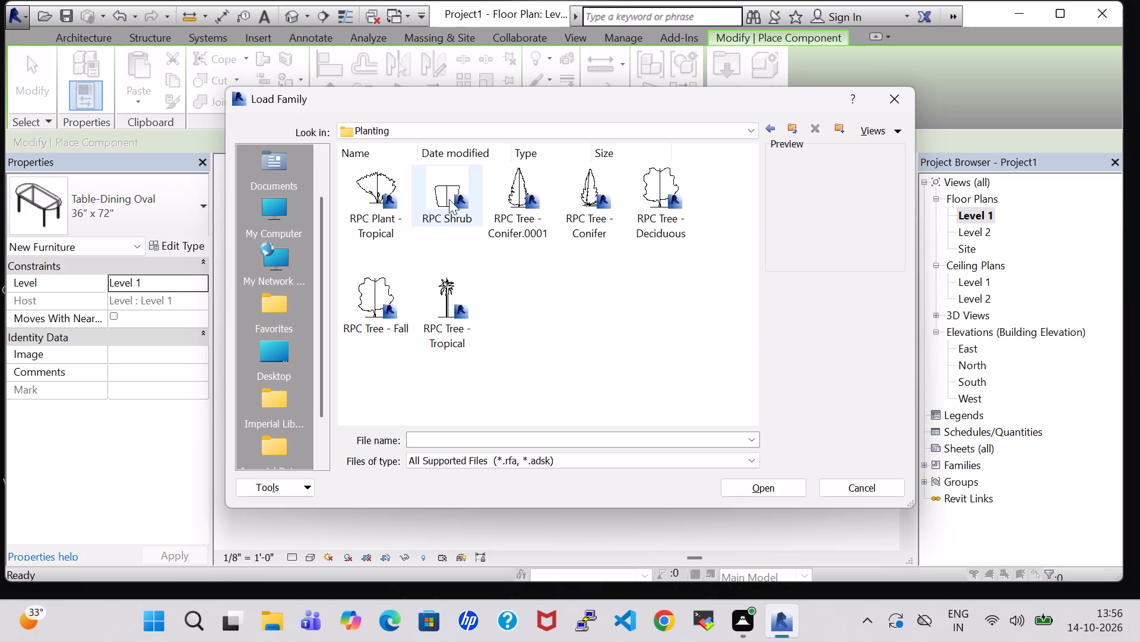
pyautogui.click(457, 197)
pyautogui.click(756, 490)
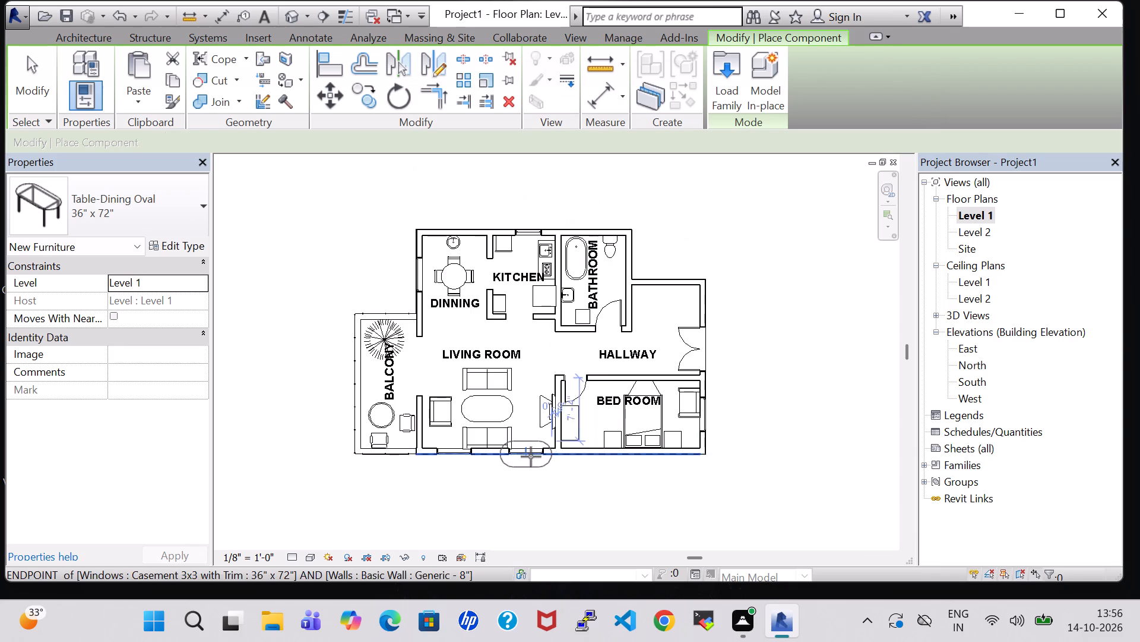
pyautogui.scroll(3, 531, 457)
pyautogui.press('Escape')
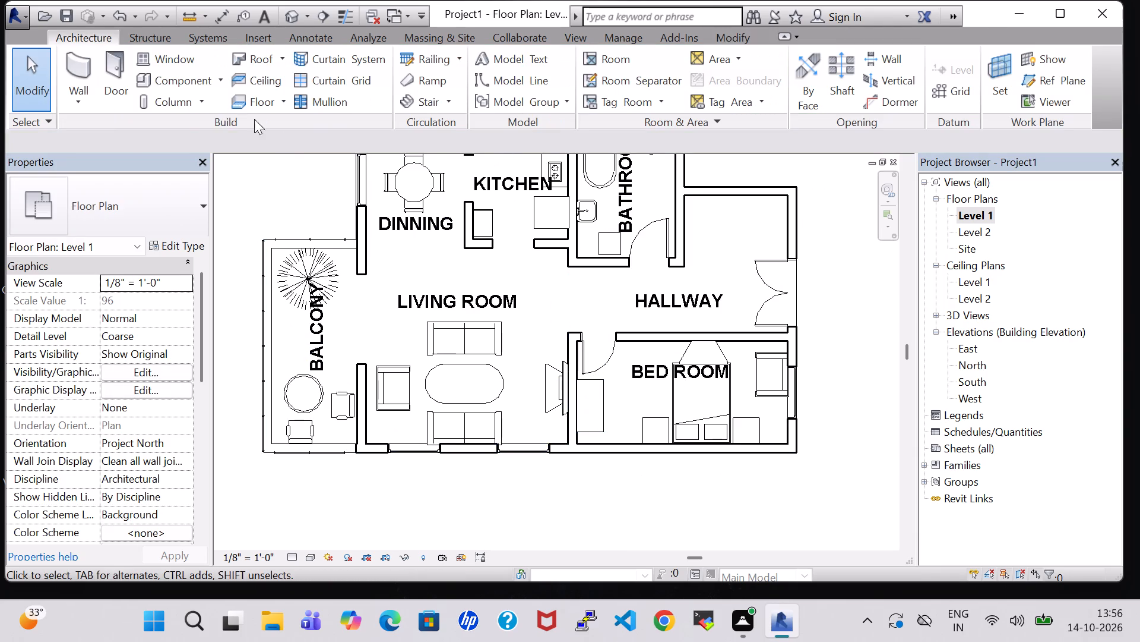
# Place an RPC Shrub Burning Bush 4'-6" beside the armchair in the living room corner near the balcony.
pyautogui.click(174, 81)
pyautogui.click(179, 199)
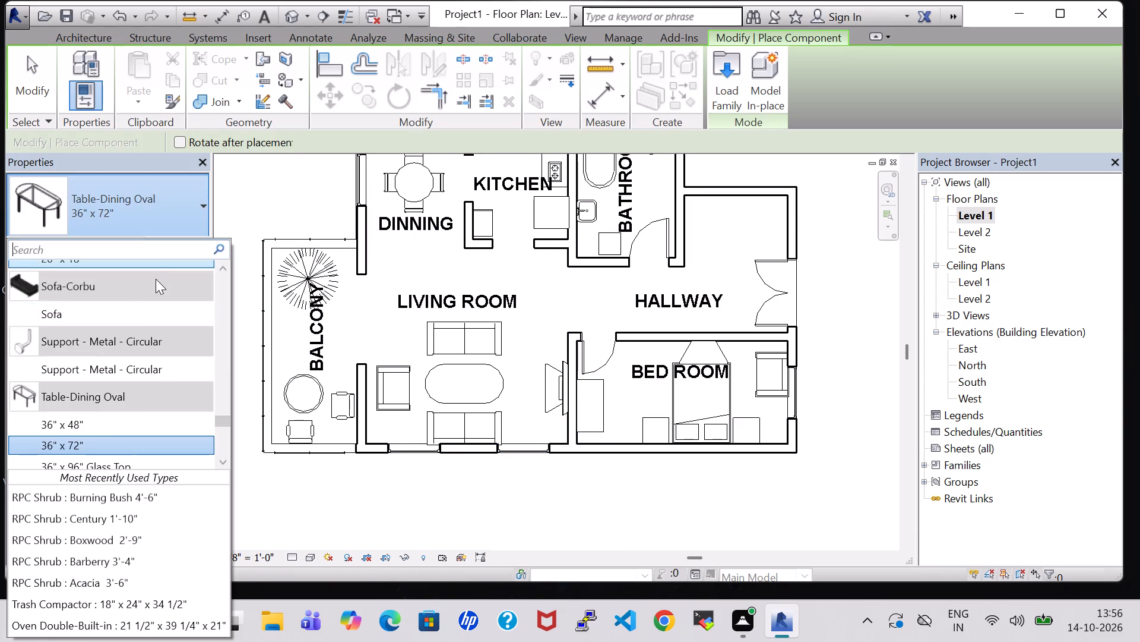
pyautogui.scroll(-5, 107, 432)
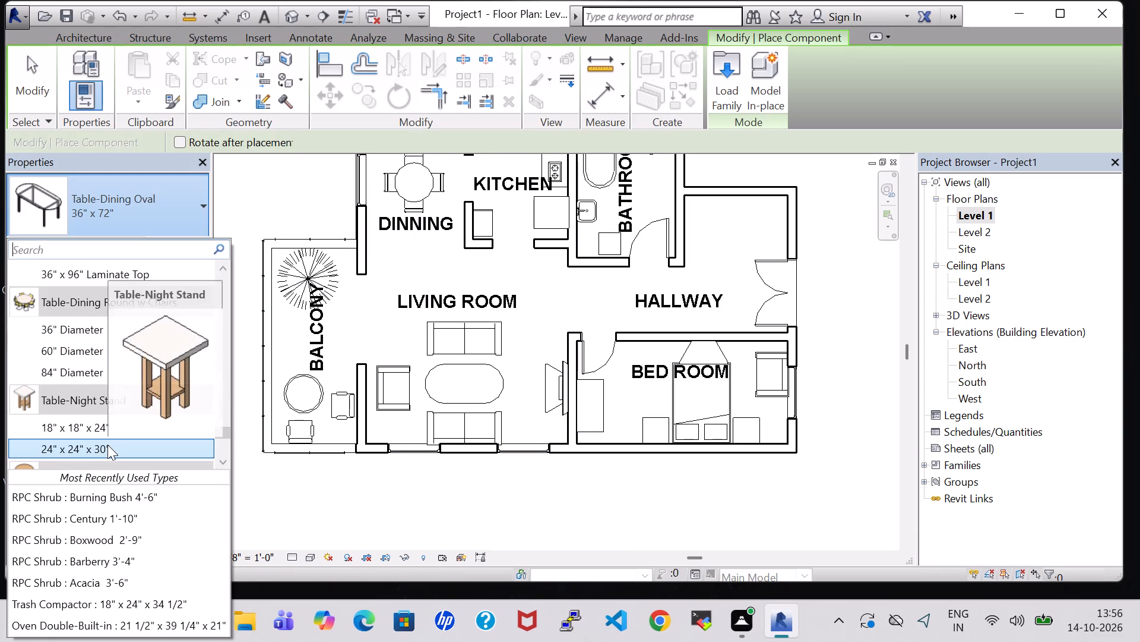
pyautogui.scroll(-2, 107, 445)
pyautogui.click(102, 496)
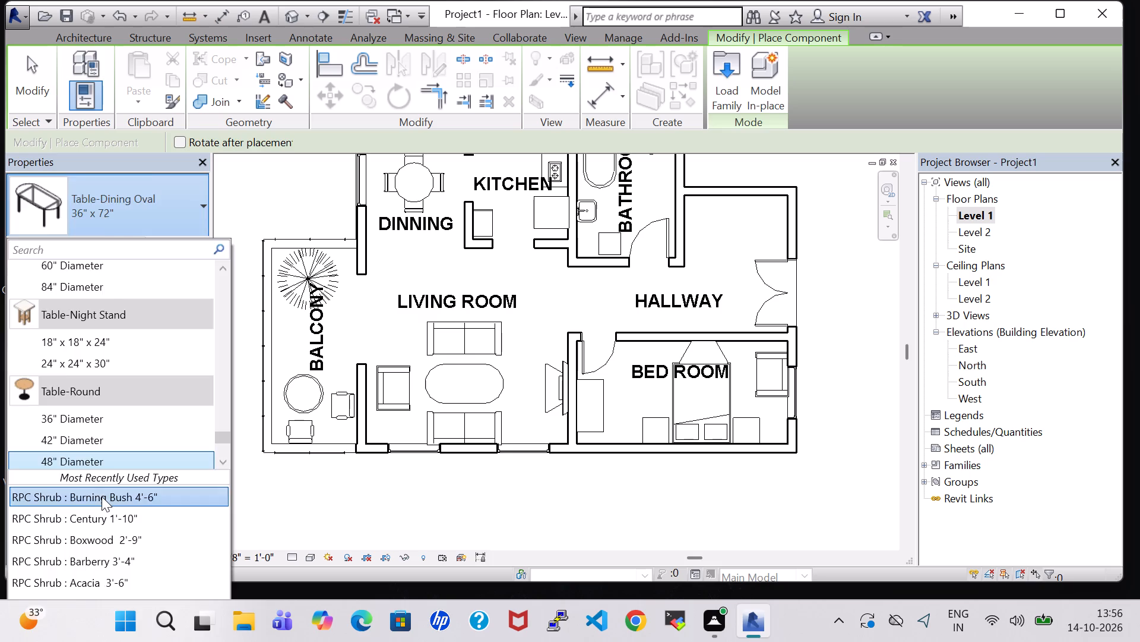
pyautogui.scroll(2, 400, 404)
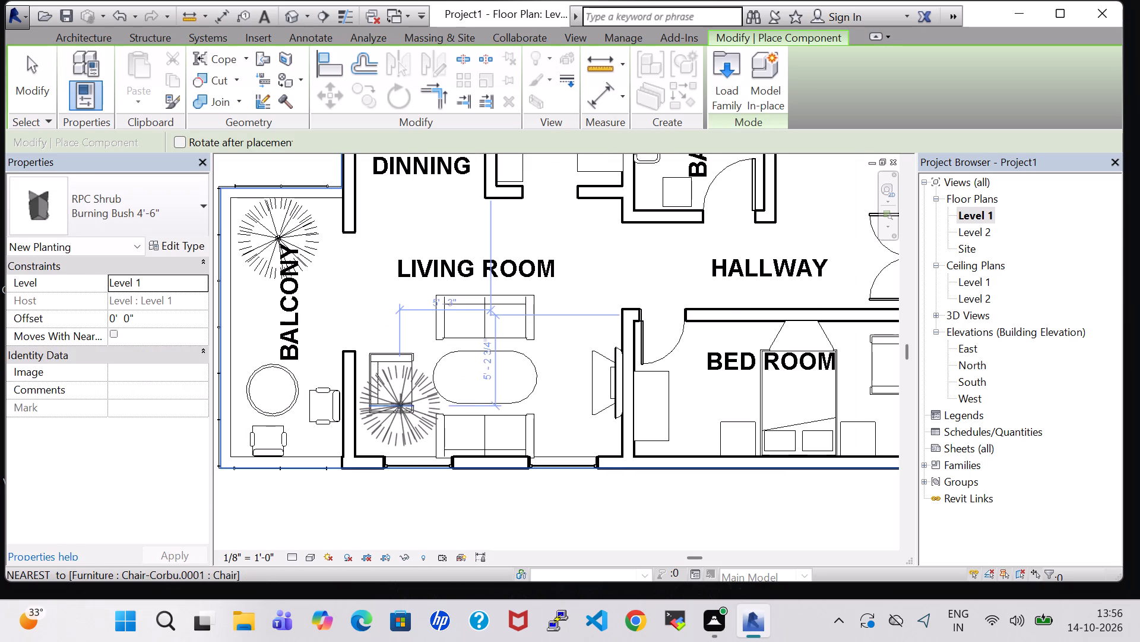
pyautogui.click(397, 420)
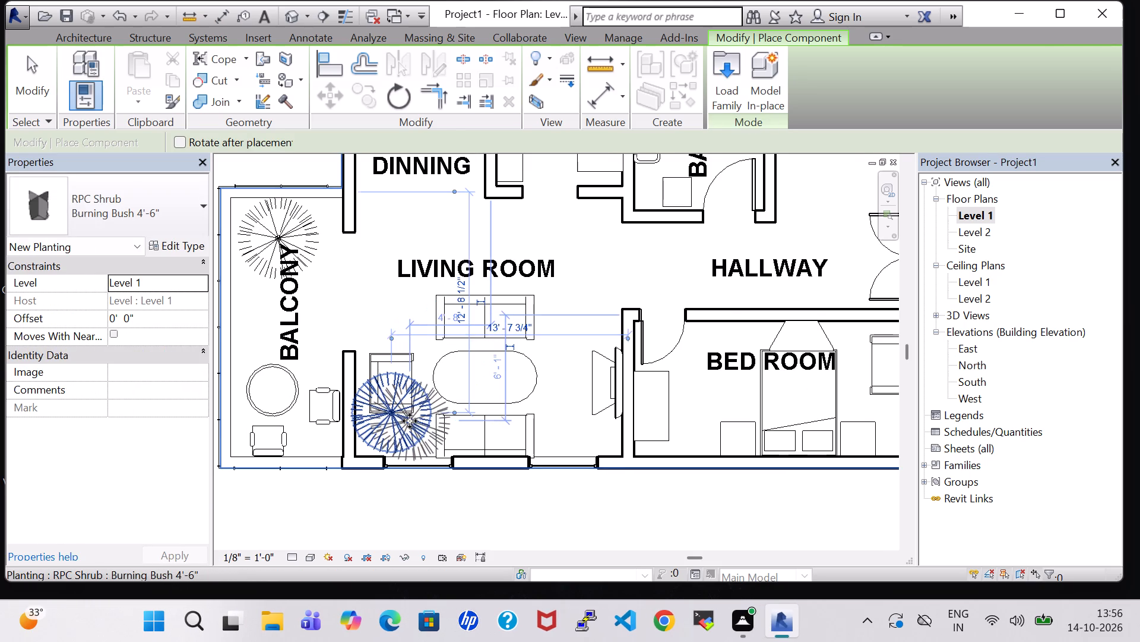
pyautogui.press('Escape')
pyautogui.press('Escape')
pyautogui.click(408, 438)
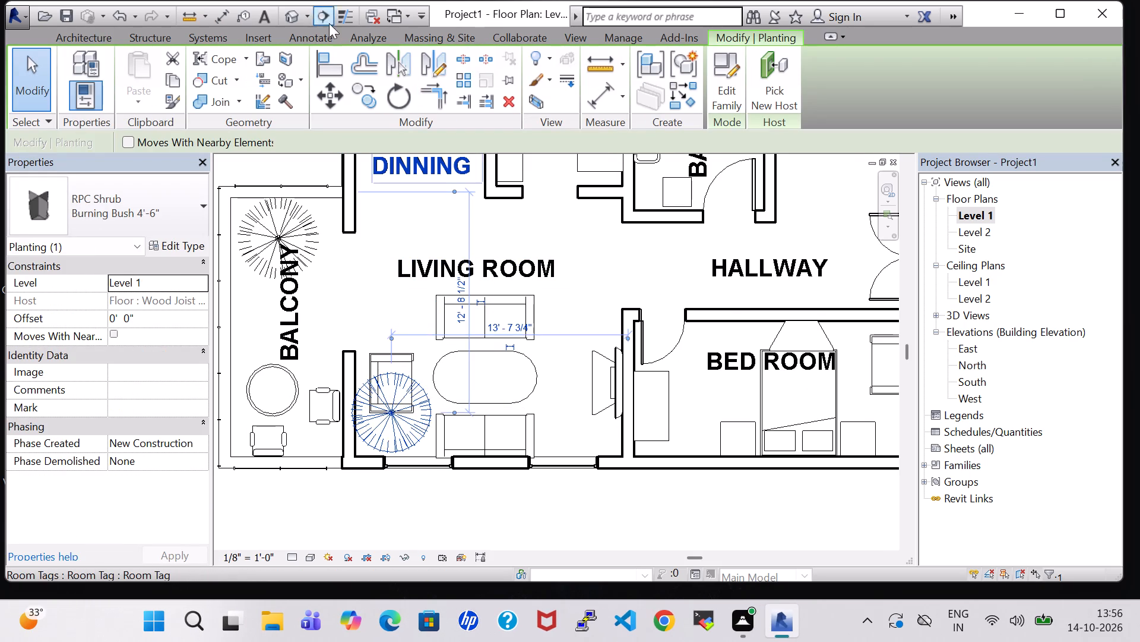
# Examine the living room shrub in the 3D view from several angles and close up.
pyautogui.click(292, 13)
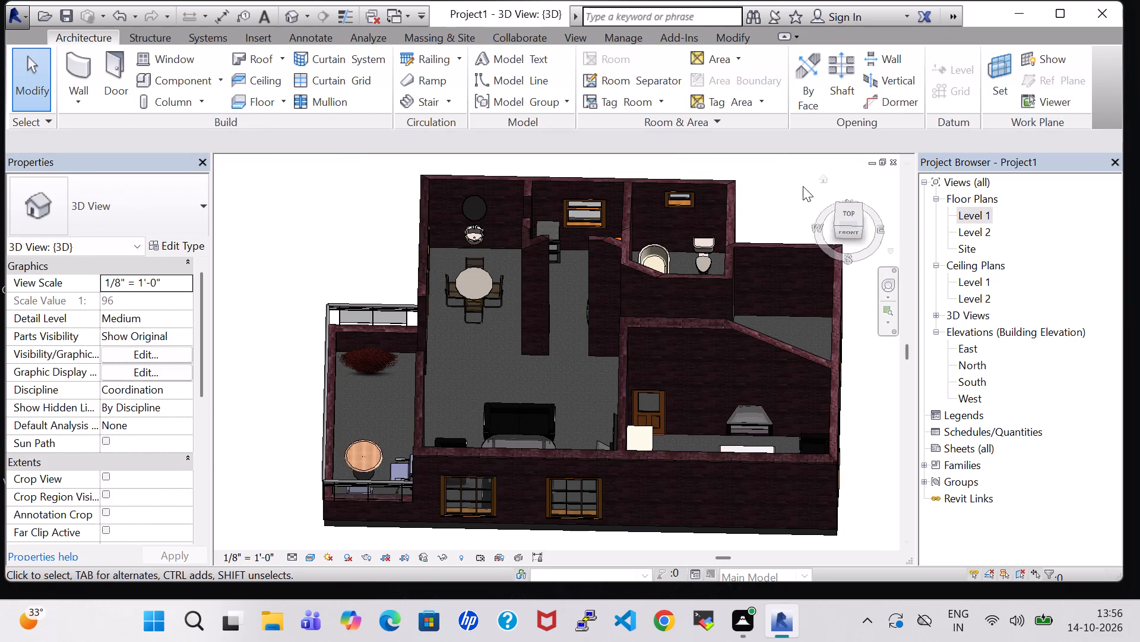
pyautogui.keyDown('shift'); pyautogui.moveTo(780, 195); pyautogui.dragTo(593, 275, button='middle'); pyautogui.keyUp('shift')
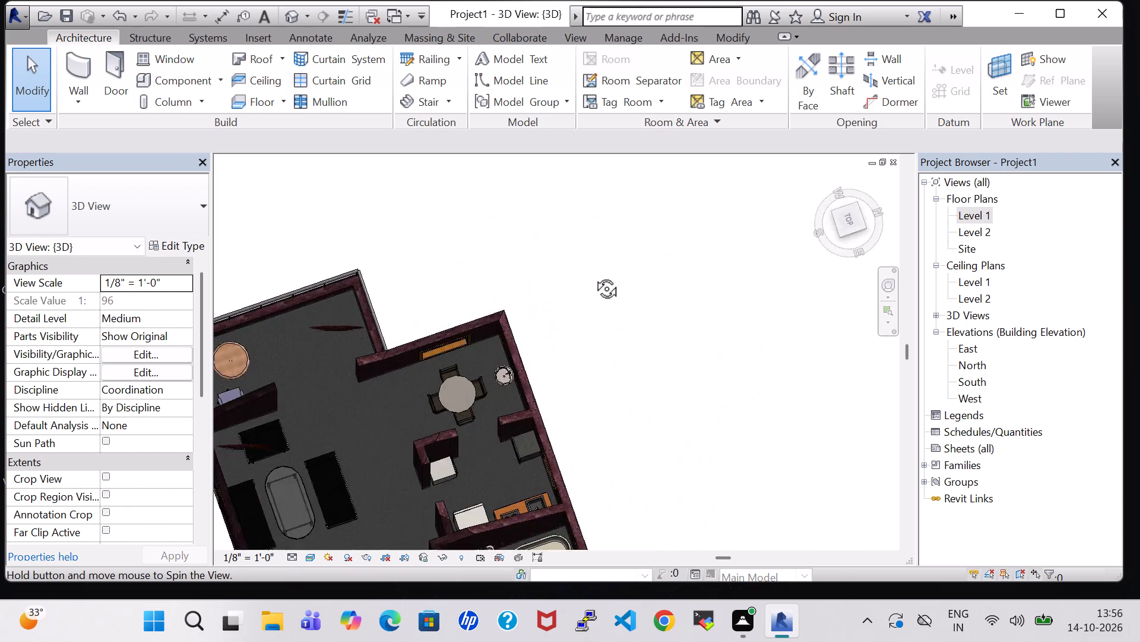
pyautogui.keyDown('shift'); pyautogui.moveTo(593, 275); pyautogui.dragTo(536, 243, button='middle'); pyautogui.keyUp('shift')
pyautogui.moveTo(493, 240); pyautogui.dragTo(780, 292, button='middle')
pyautogui.keyDown('shift'); pyautogui.moveTo(764, 319); pyautogui.dragTo(714, 289, button='middle'); pyautogui.keyUp('shift')
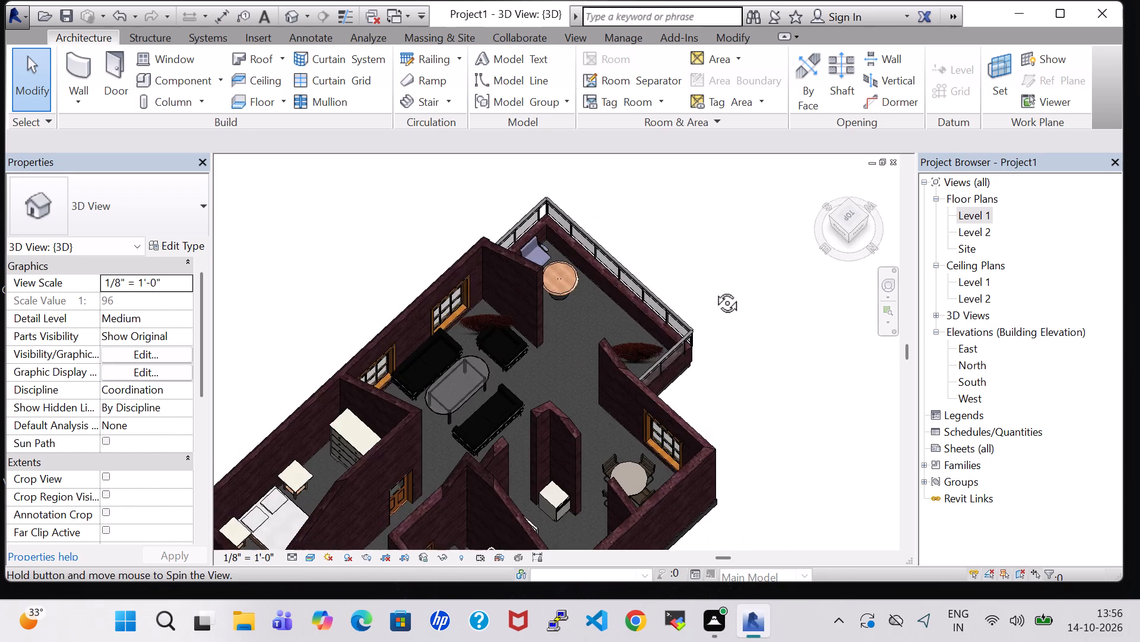
pyautogui.keyDown('shift'); pyautogui.moveTo(714, 289); pyautogui.dragTo(714, 278, button='middle'); pyautogui.keyUp('shift')
pyautogui.scroll(9, 524, 315)
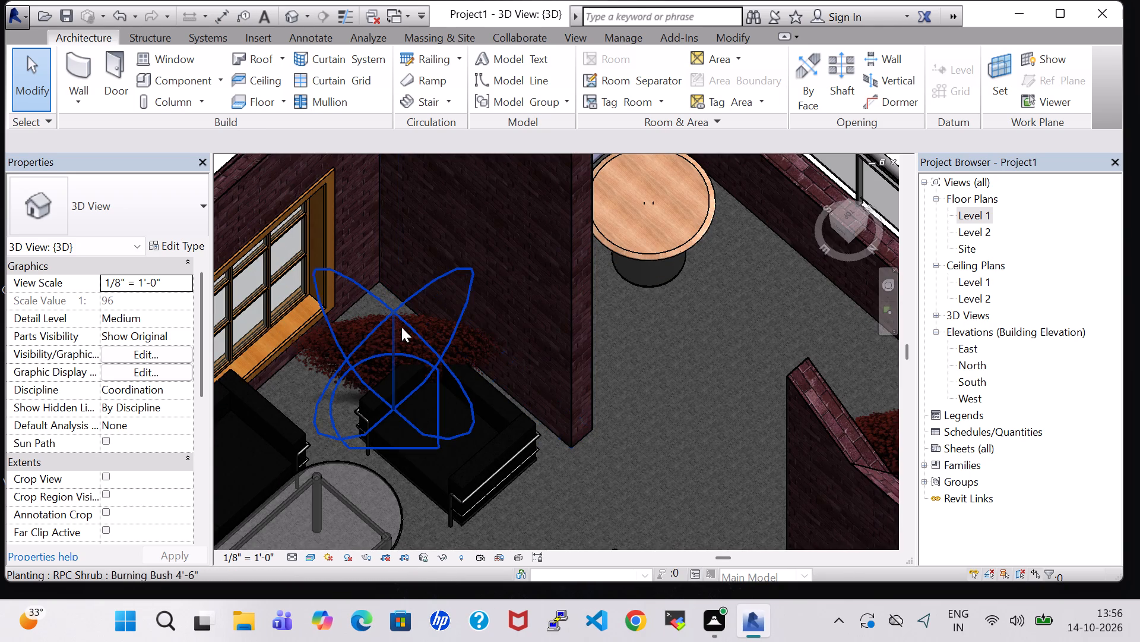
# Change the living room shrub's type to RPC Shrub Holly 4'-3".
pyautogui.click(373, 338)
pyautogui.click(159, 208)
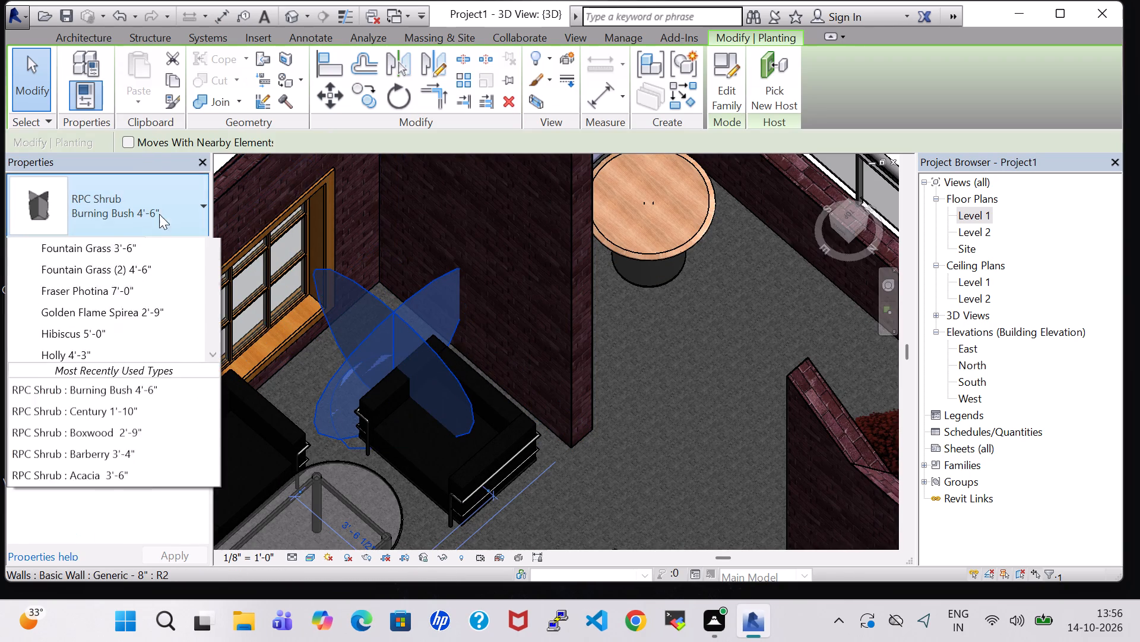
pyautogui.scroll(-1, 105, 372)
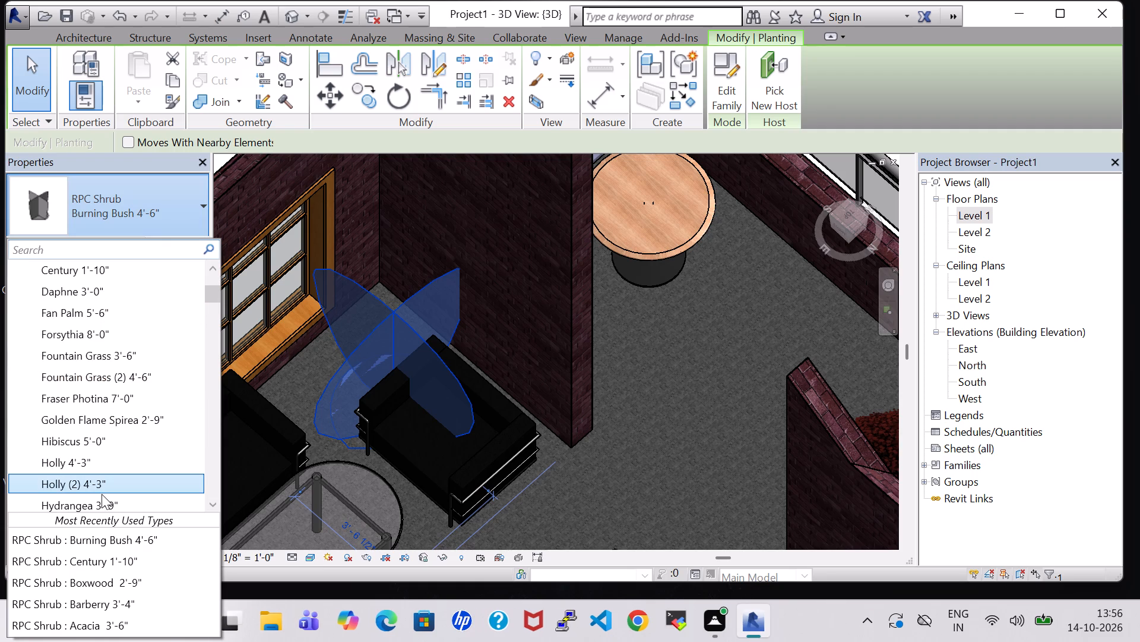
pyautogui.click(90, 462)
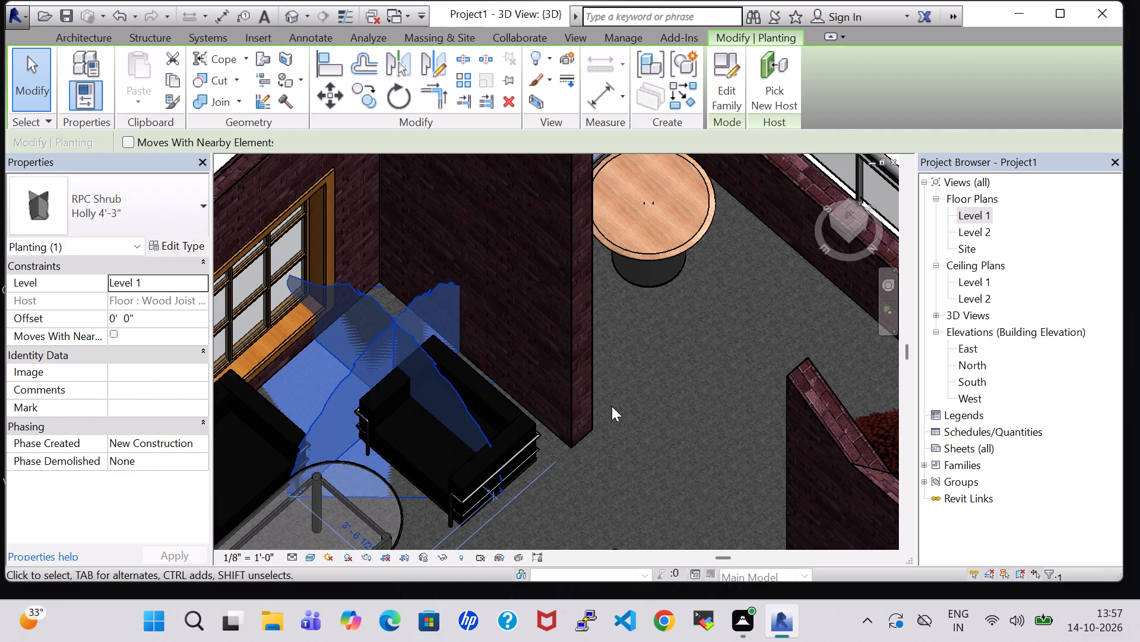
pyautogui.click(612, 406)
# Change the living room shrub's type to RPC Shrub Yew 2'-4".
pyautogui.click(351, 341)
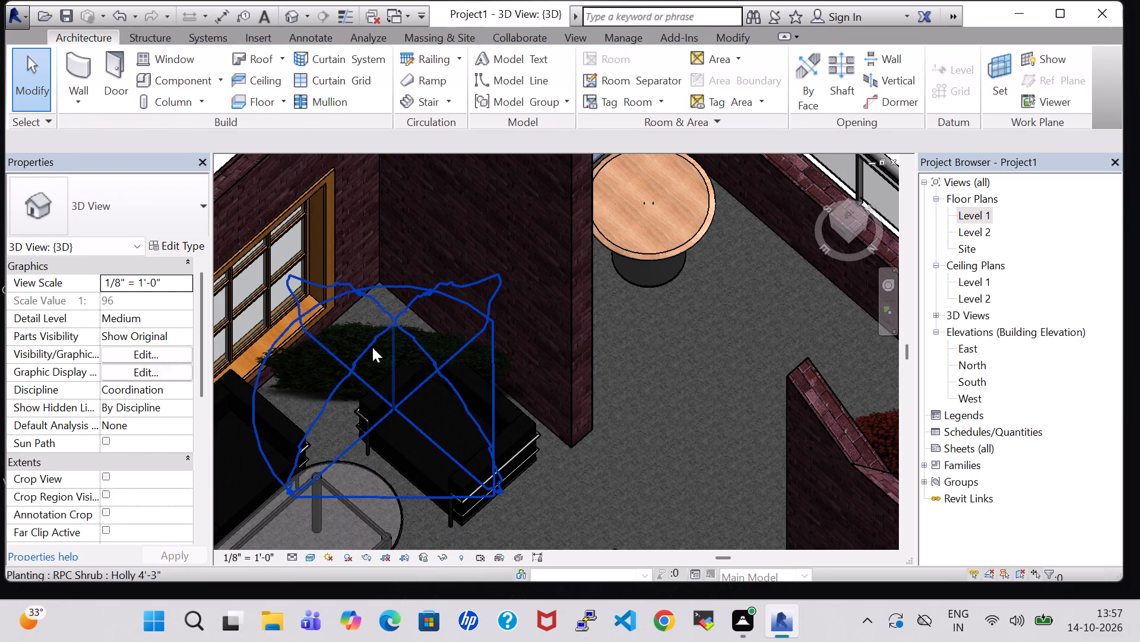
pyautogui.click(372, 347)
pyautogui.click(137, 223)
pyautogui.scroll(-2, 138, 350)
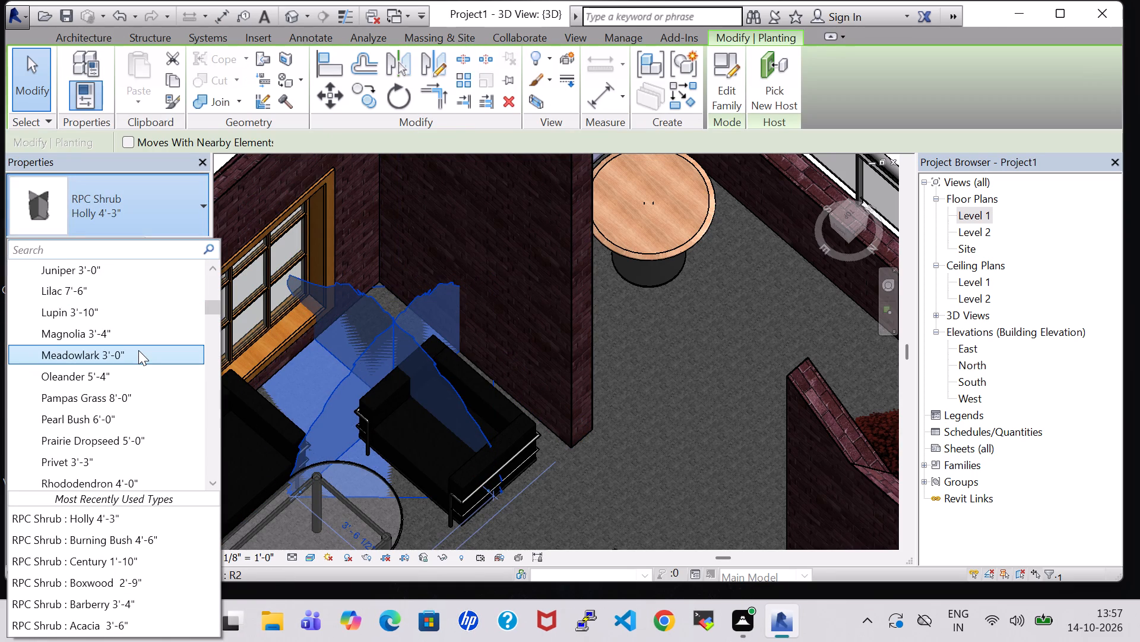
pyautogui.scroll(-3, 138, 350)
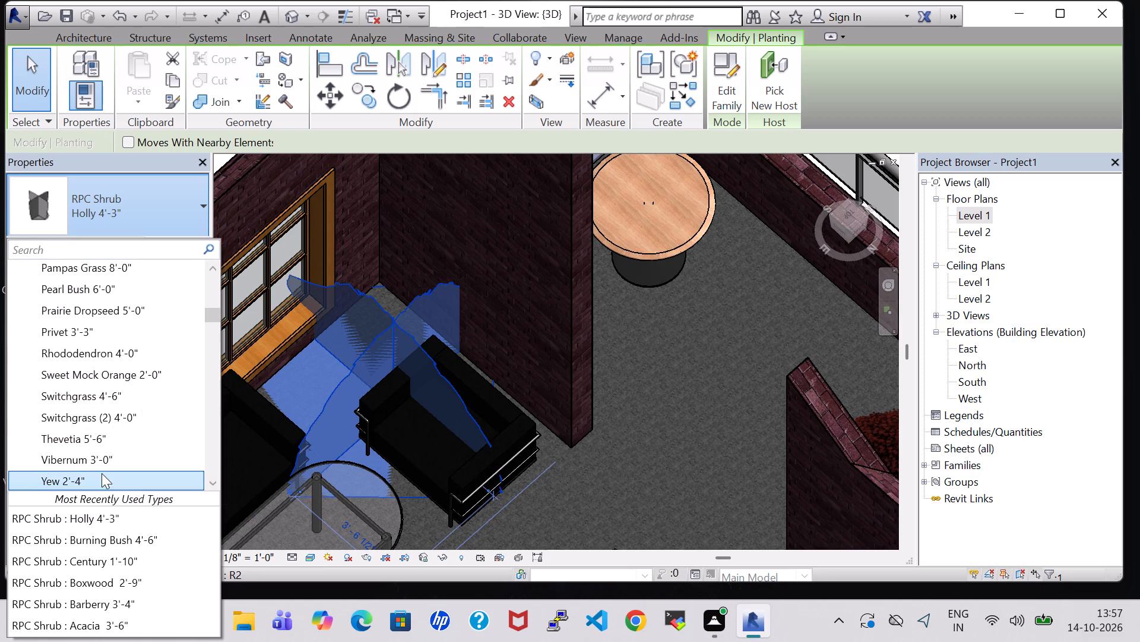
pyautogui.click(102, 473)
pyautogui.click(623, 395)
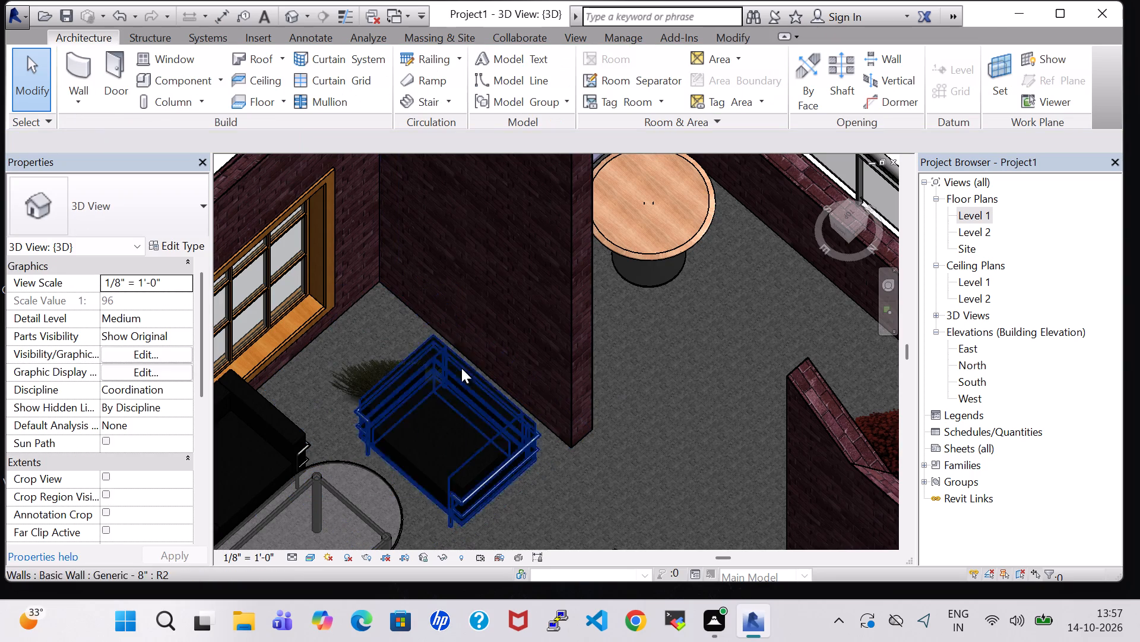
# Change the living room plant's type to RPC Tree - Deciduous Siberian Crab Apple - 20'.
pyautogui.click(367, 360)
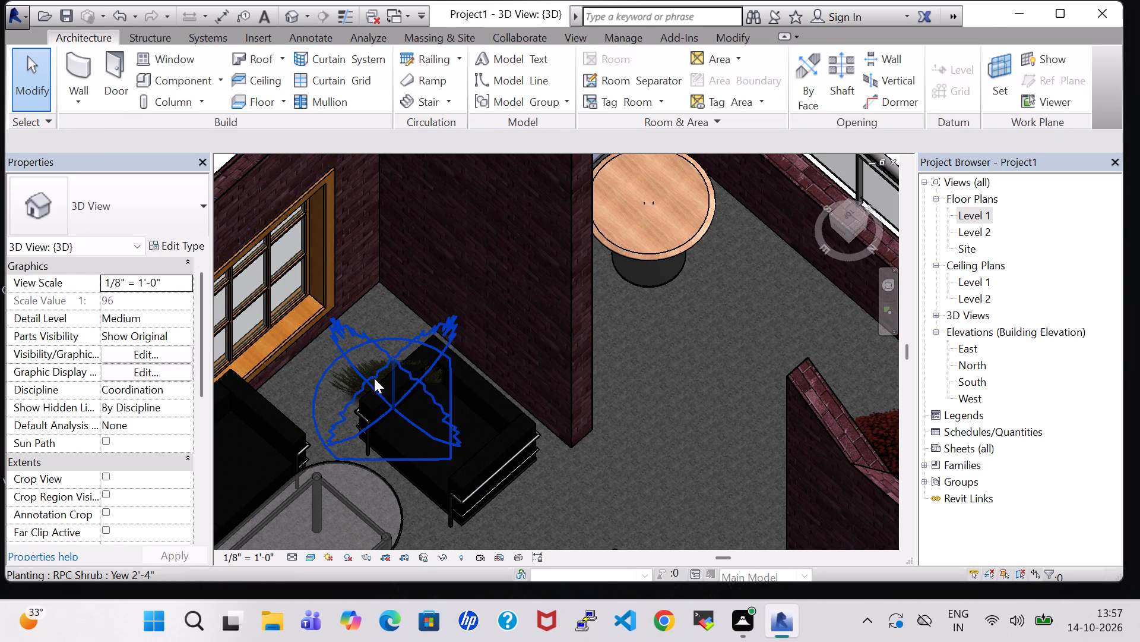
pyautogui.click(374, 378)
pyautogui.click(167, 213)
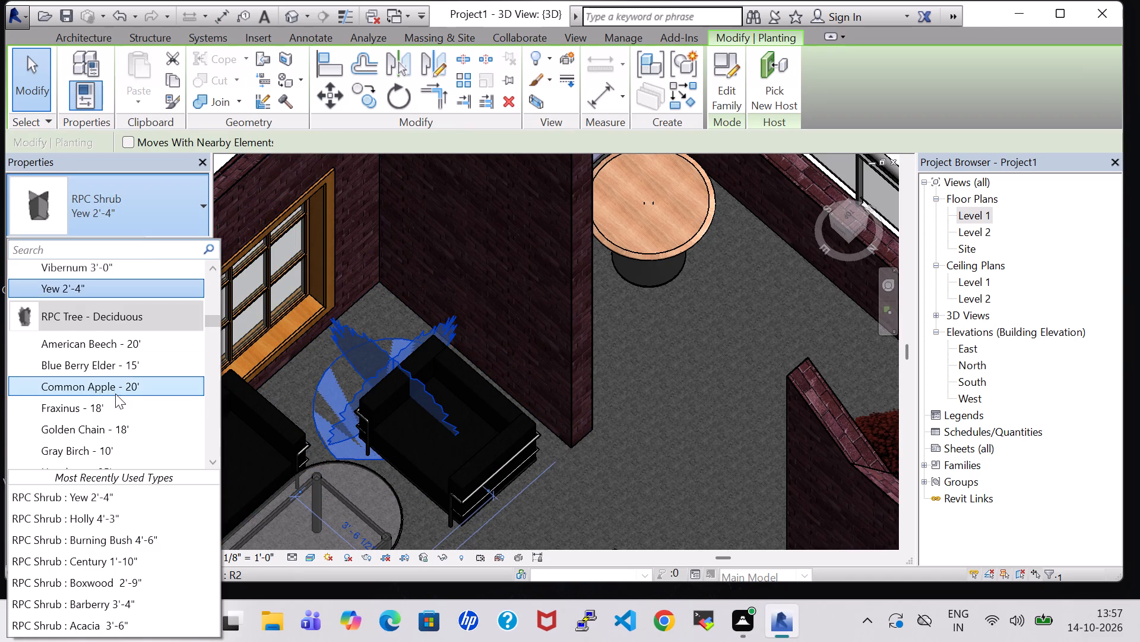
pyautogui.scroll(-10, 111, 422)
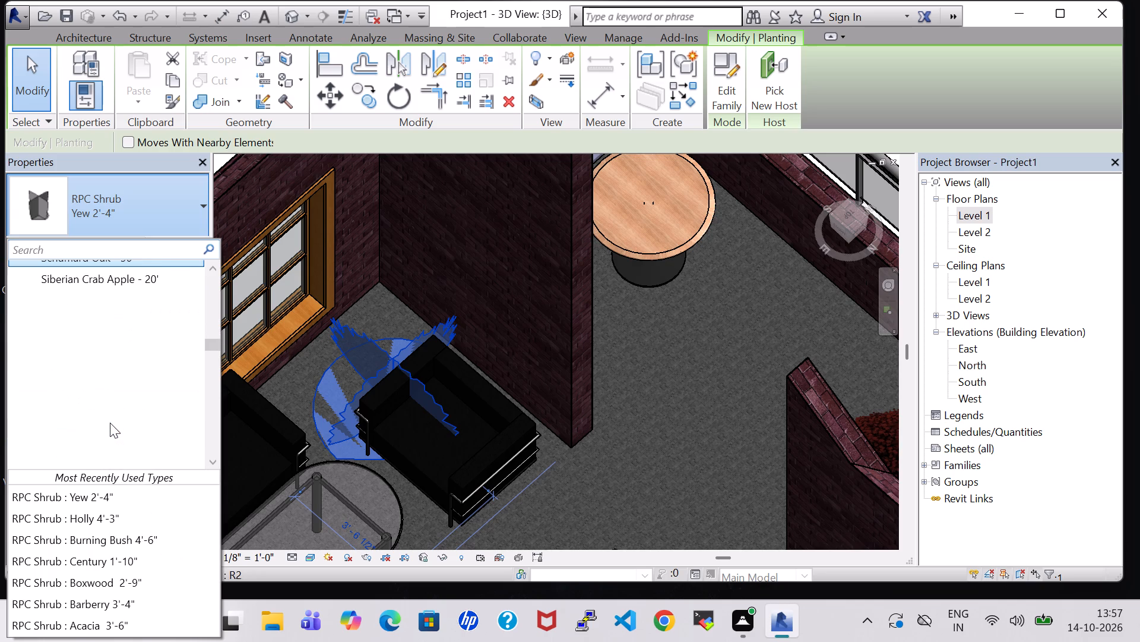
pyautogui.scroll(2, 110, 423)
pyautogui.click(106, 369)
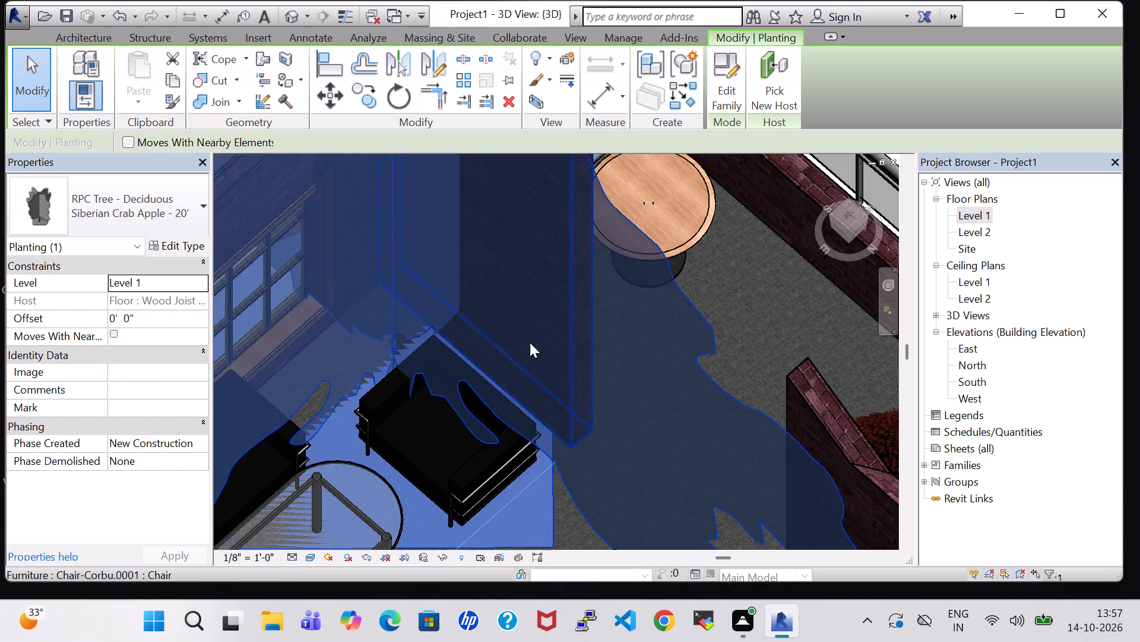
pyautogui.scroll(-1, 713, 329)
# Change the living room plant's type to RPC Tree - Deciduous Japanese Maple - 10'.
pyautogui.click(138, 207)
pyautogui.scroll(1, 131, 338)
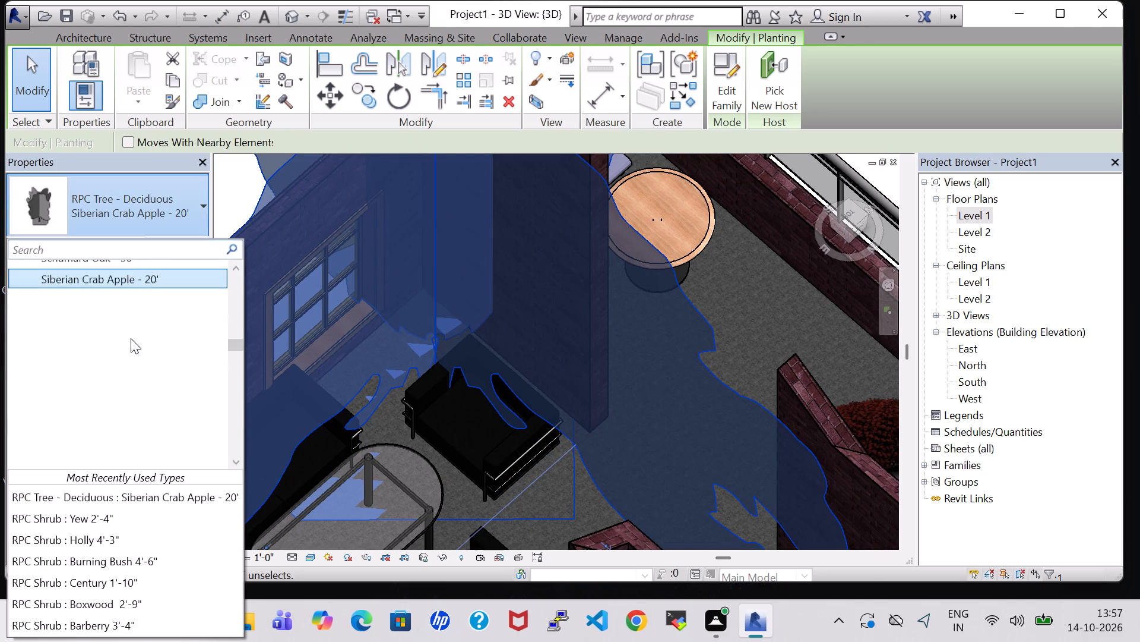
pyautogui.scroll(4, 131, 338)
pyautogui.click(131, 323)
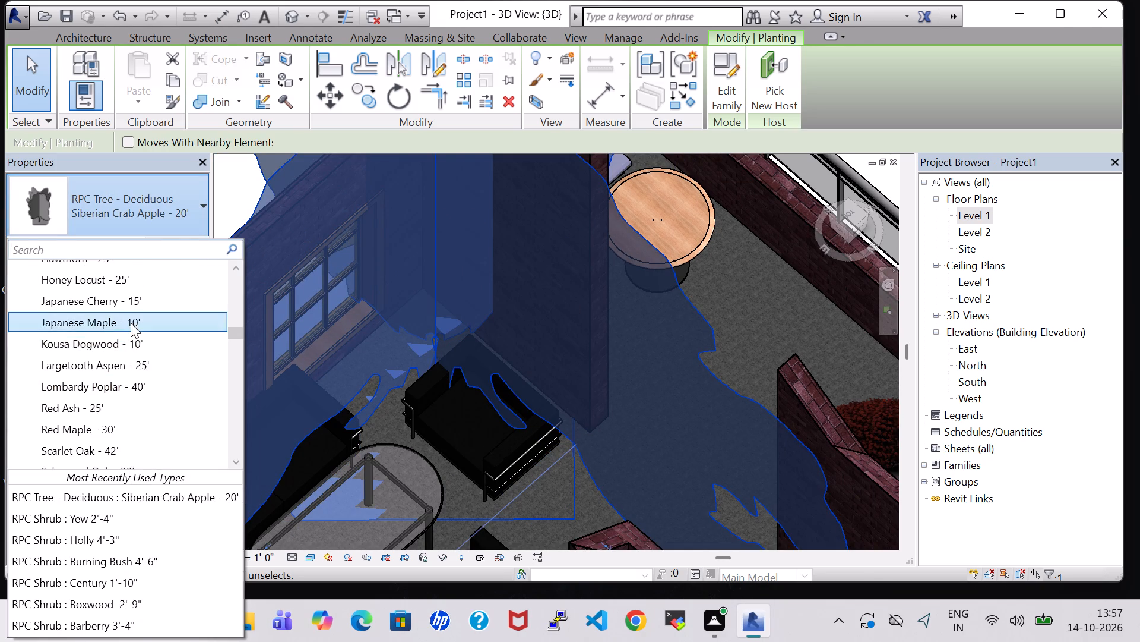
pyautogui.scroll(-1, 415, 360)
pyautogui.click(439, 301)
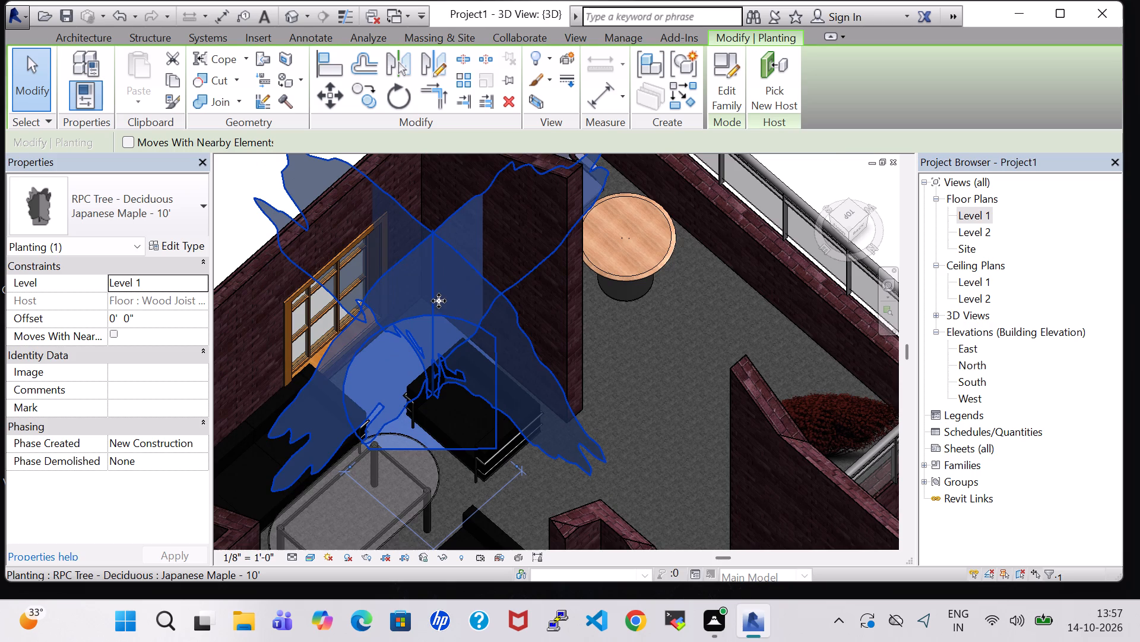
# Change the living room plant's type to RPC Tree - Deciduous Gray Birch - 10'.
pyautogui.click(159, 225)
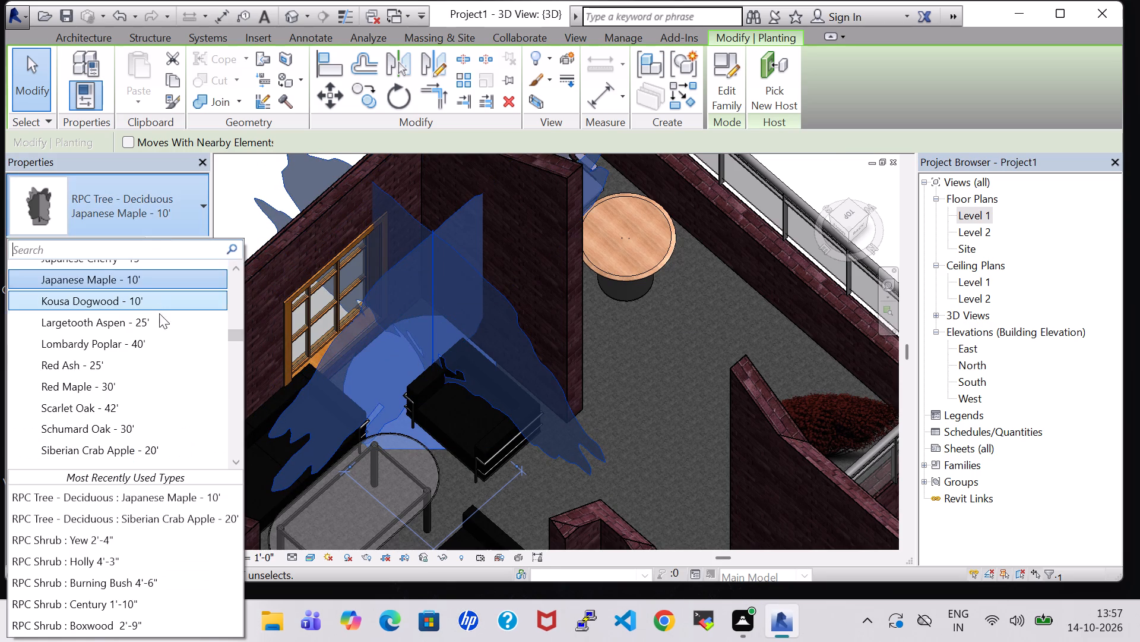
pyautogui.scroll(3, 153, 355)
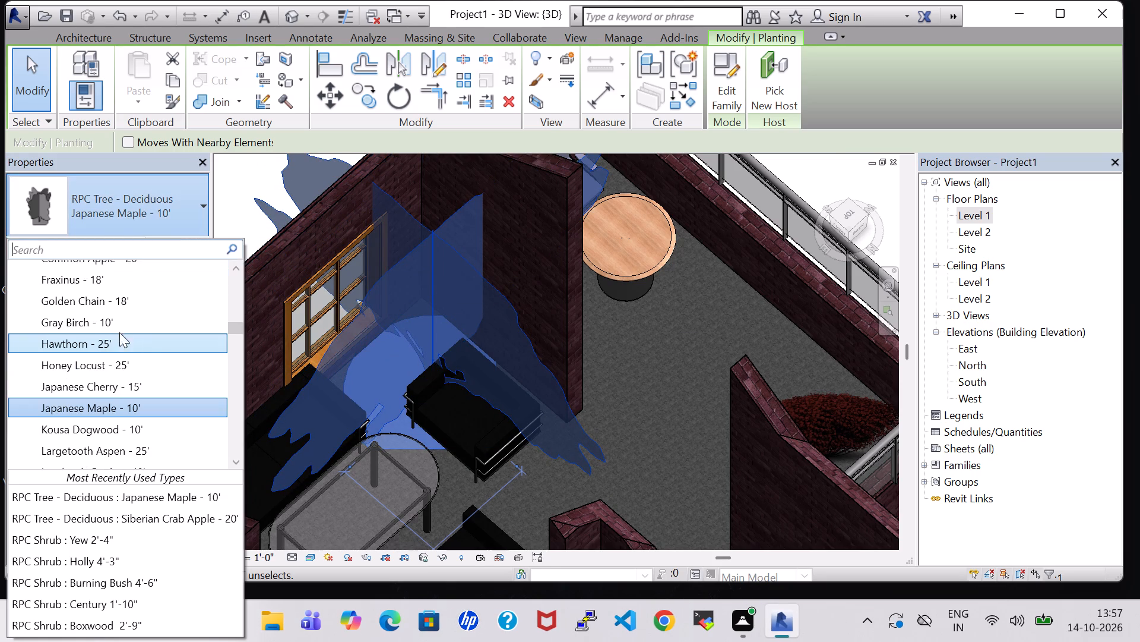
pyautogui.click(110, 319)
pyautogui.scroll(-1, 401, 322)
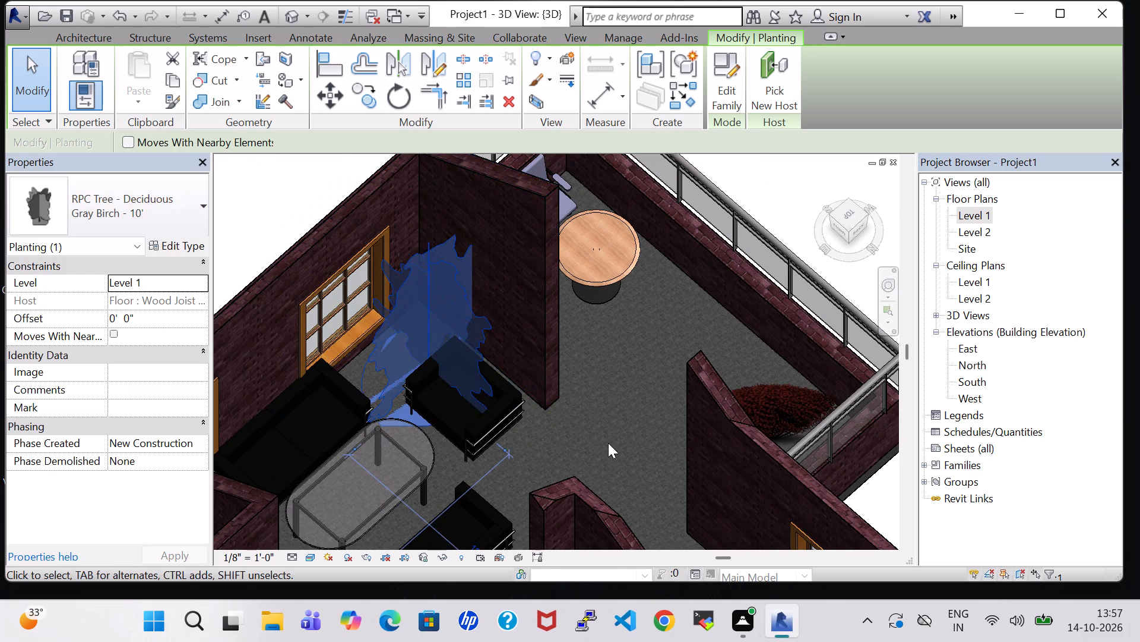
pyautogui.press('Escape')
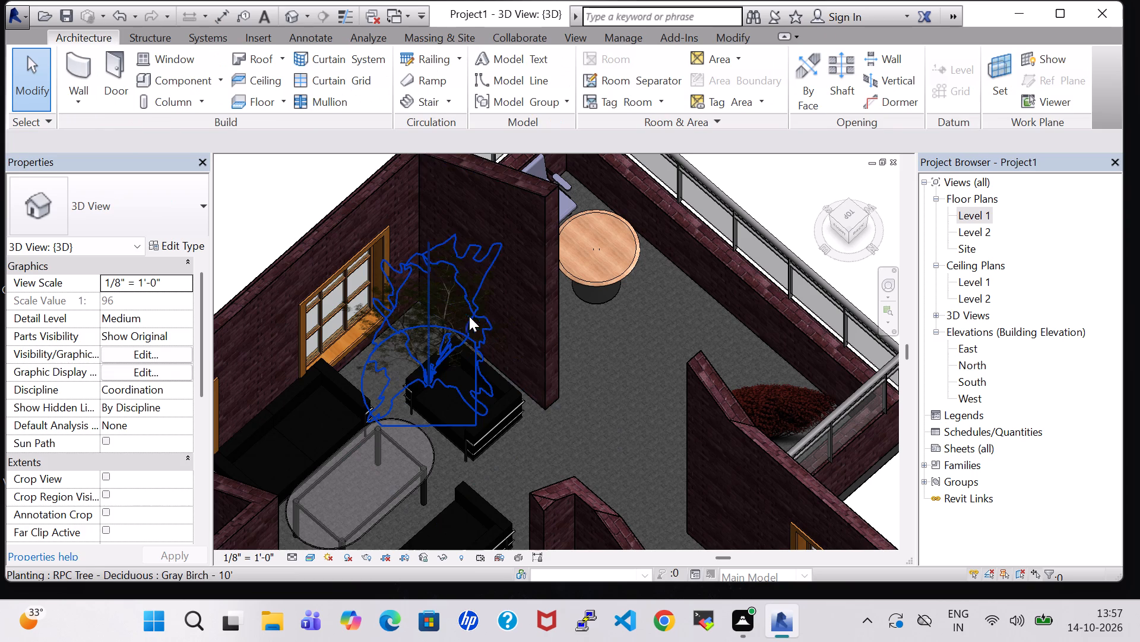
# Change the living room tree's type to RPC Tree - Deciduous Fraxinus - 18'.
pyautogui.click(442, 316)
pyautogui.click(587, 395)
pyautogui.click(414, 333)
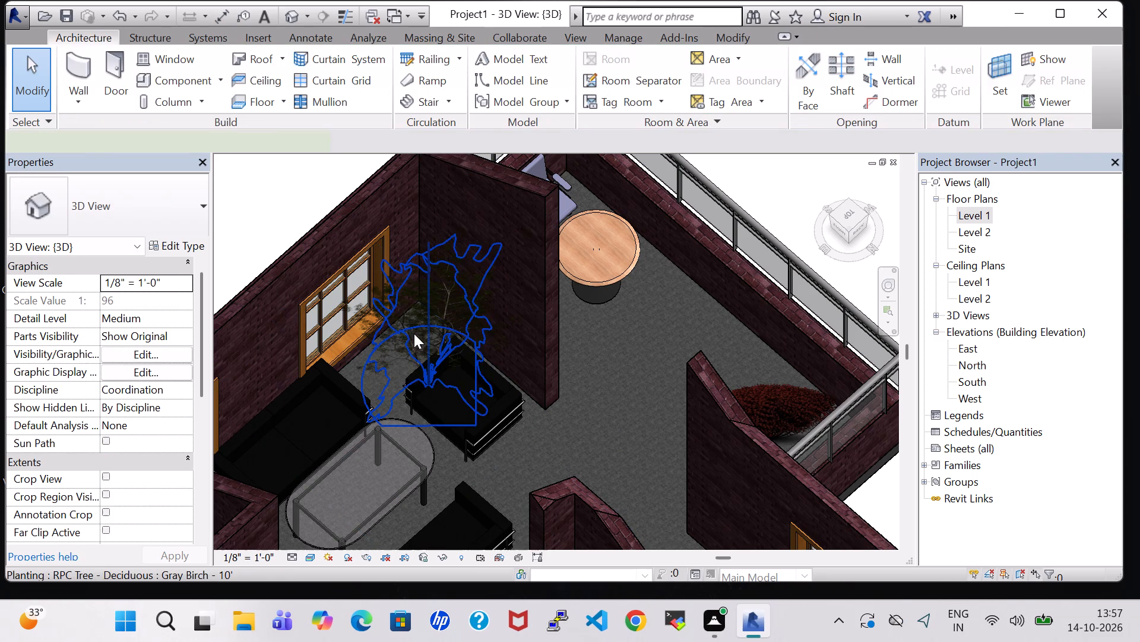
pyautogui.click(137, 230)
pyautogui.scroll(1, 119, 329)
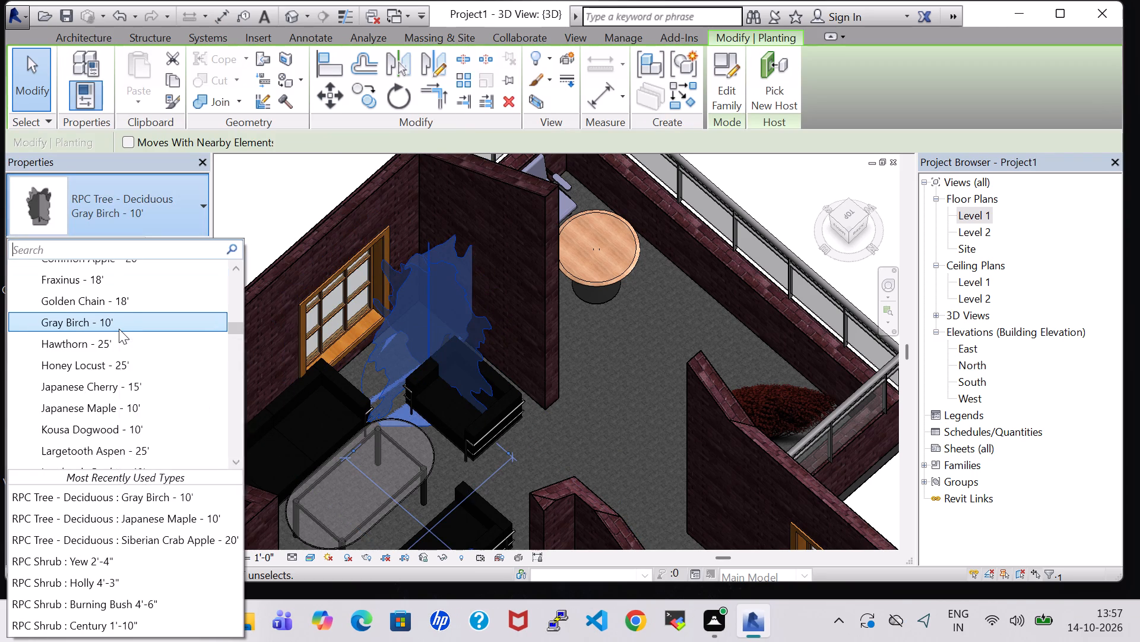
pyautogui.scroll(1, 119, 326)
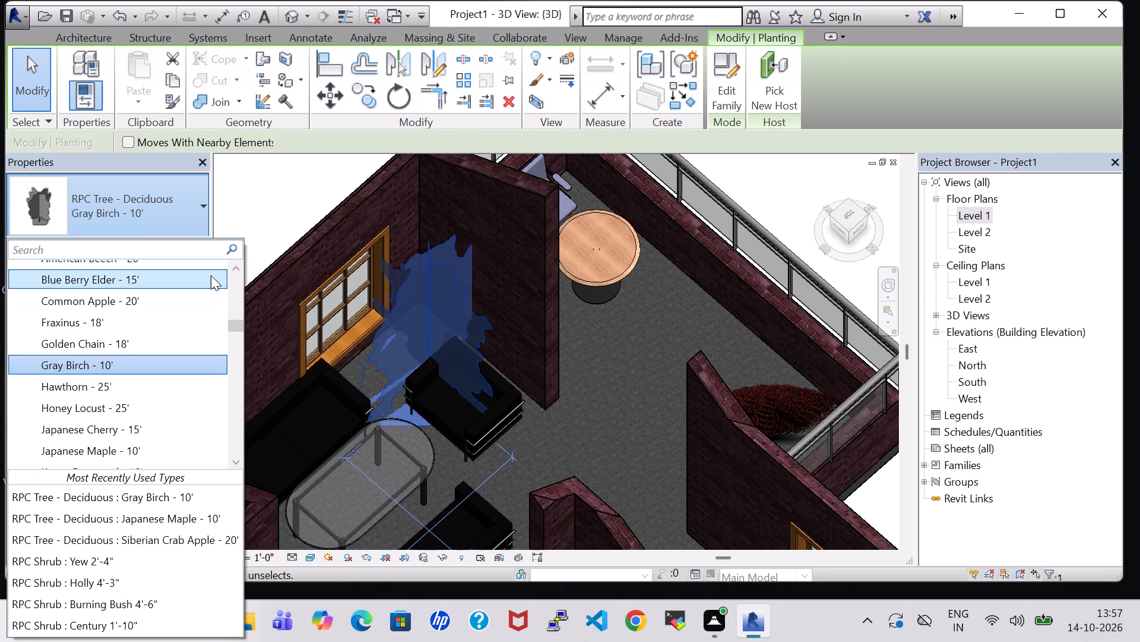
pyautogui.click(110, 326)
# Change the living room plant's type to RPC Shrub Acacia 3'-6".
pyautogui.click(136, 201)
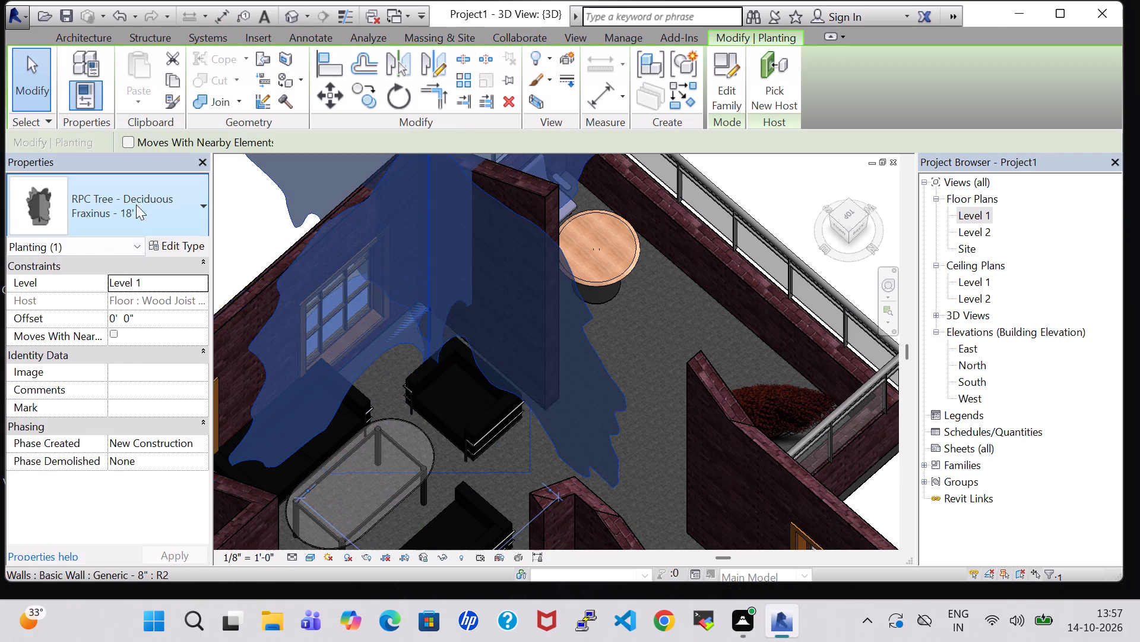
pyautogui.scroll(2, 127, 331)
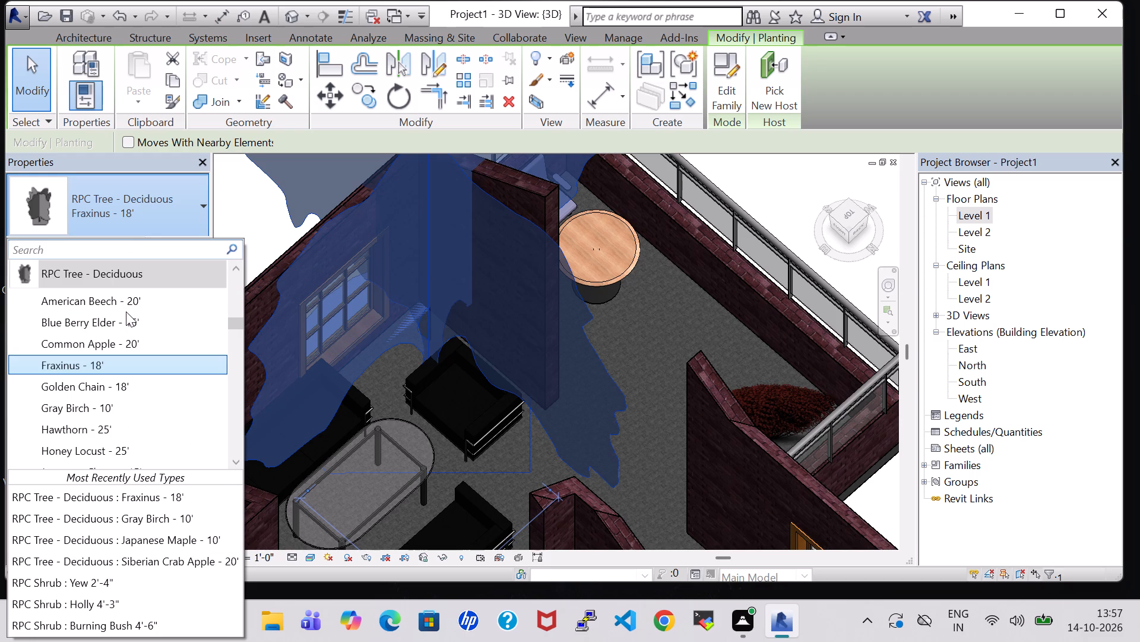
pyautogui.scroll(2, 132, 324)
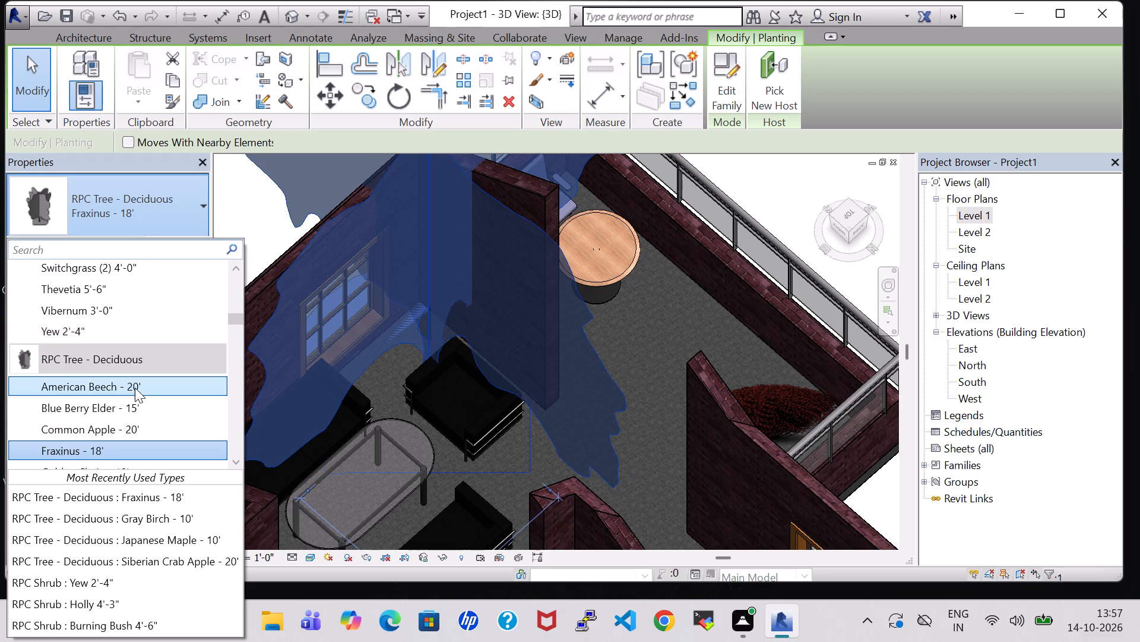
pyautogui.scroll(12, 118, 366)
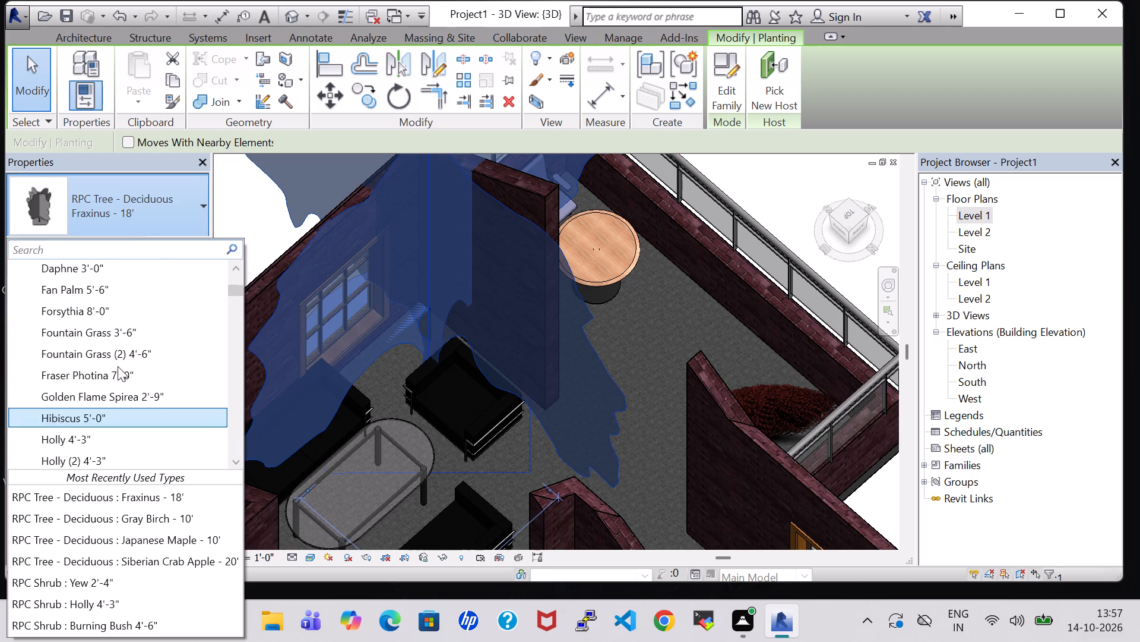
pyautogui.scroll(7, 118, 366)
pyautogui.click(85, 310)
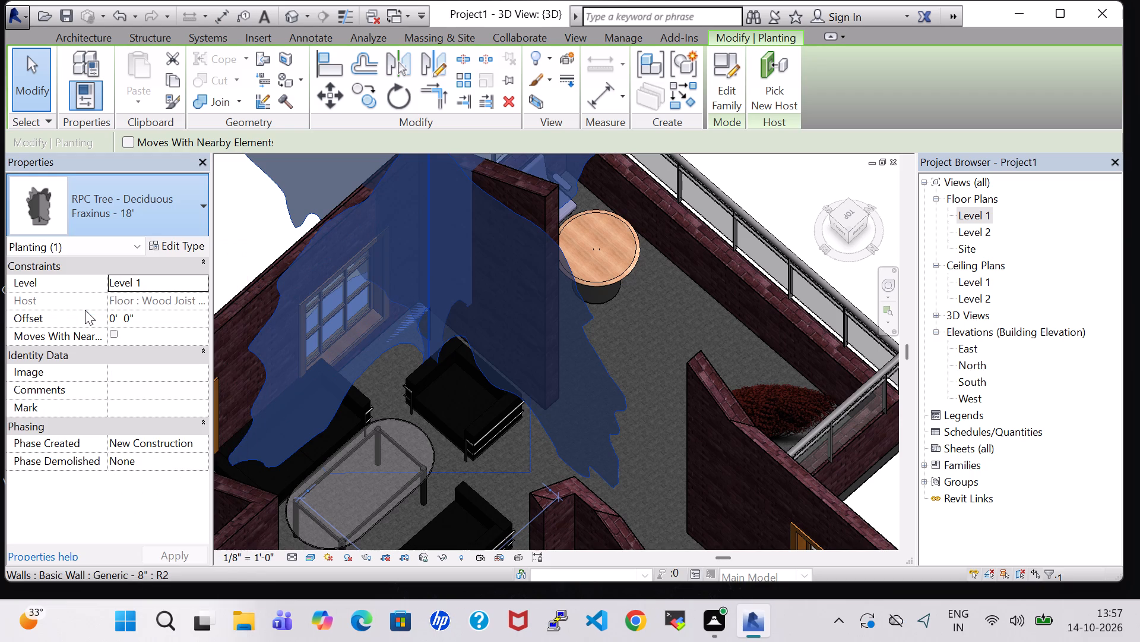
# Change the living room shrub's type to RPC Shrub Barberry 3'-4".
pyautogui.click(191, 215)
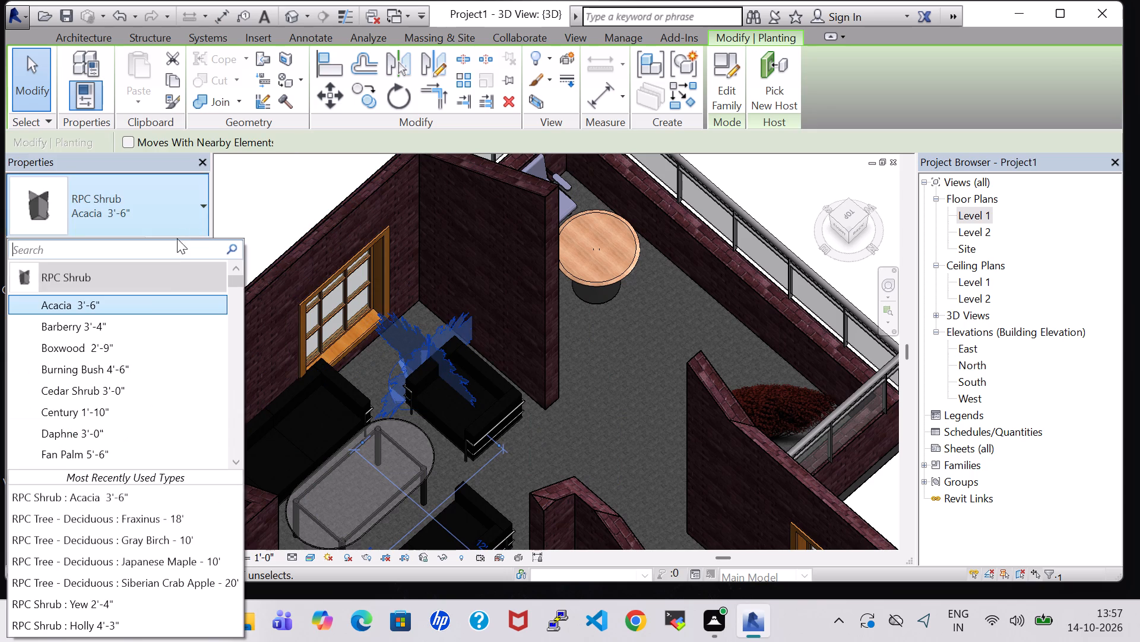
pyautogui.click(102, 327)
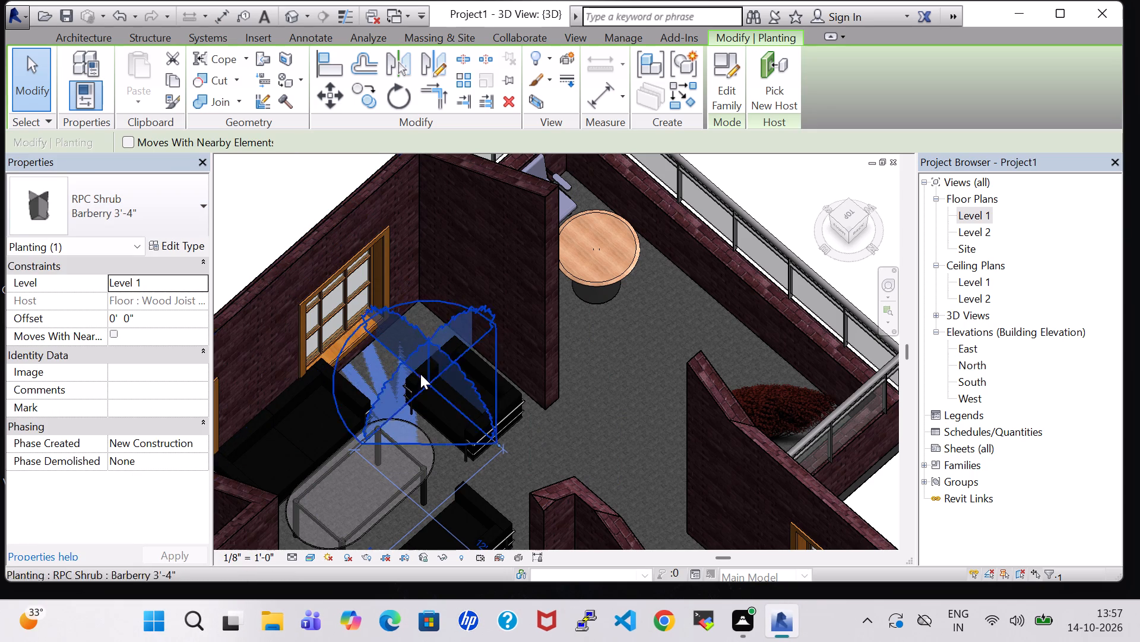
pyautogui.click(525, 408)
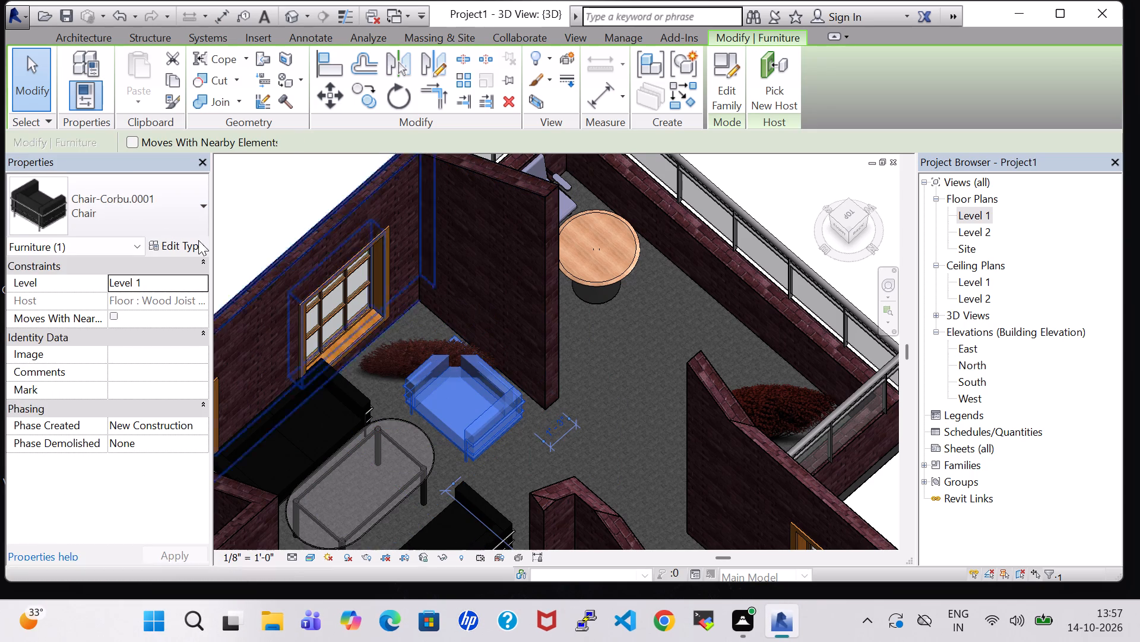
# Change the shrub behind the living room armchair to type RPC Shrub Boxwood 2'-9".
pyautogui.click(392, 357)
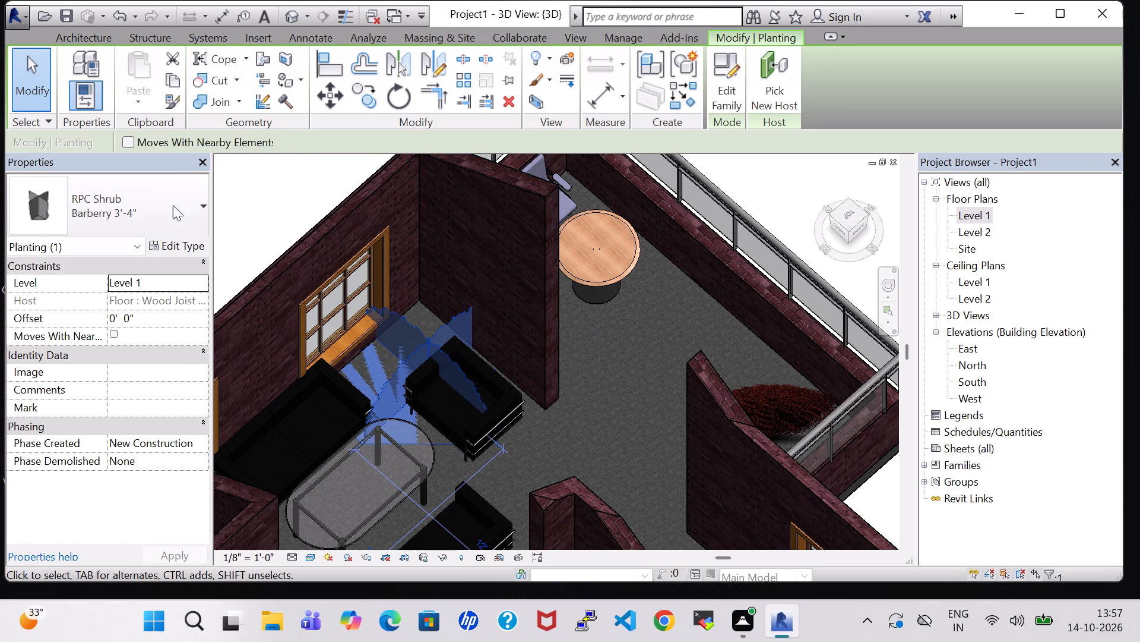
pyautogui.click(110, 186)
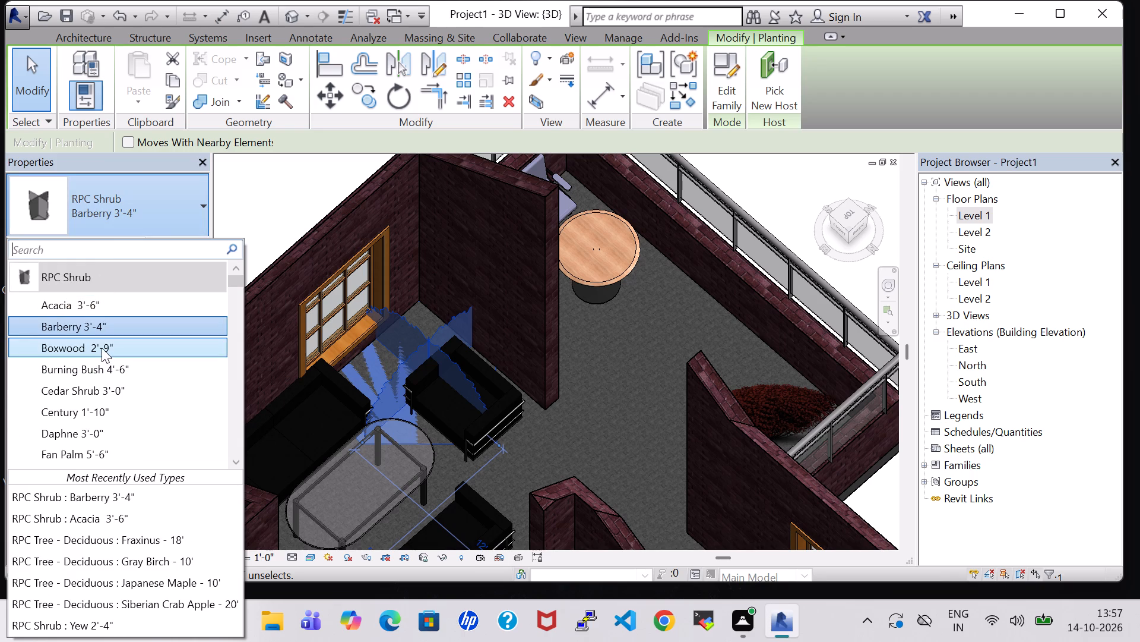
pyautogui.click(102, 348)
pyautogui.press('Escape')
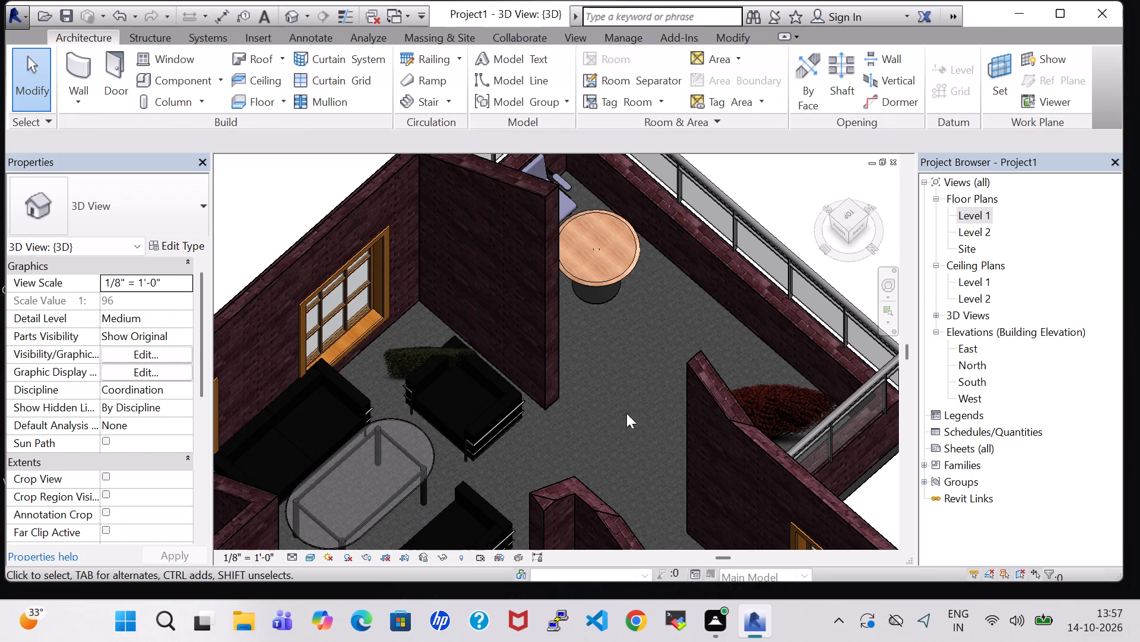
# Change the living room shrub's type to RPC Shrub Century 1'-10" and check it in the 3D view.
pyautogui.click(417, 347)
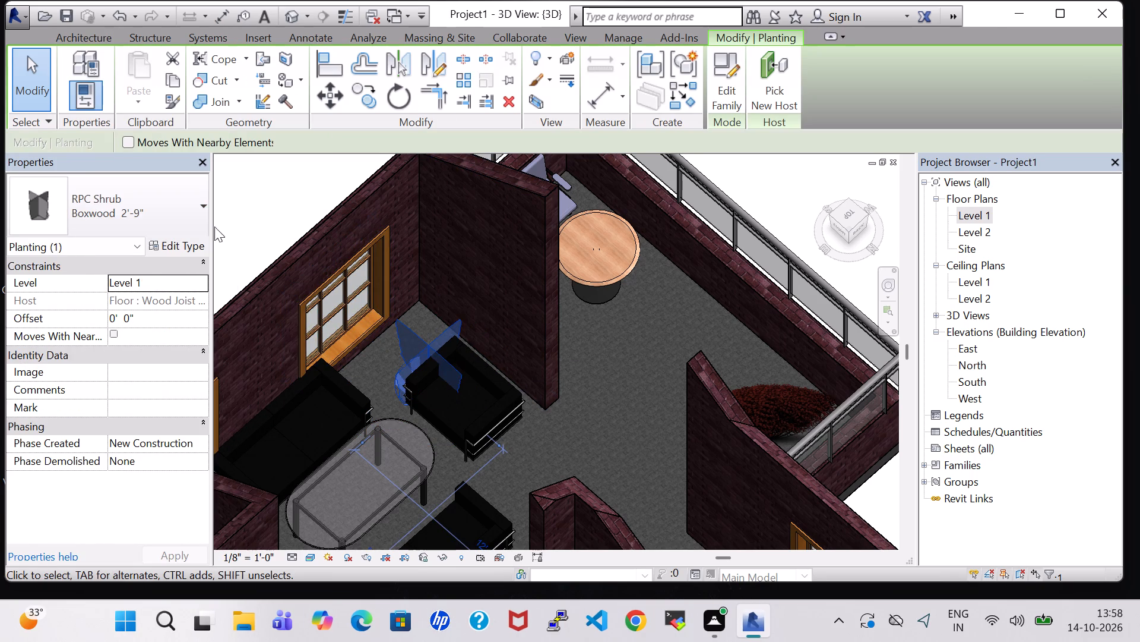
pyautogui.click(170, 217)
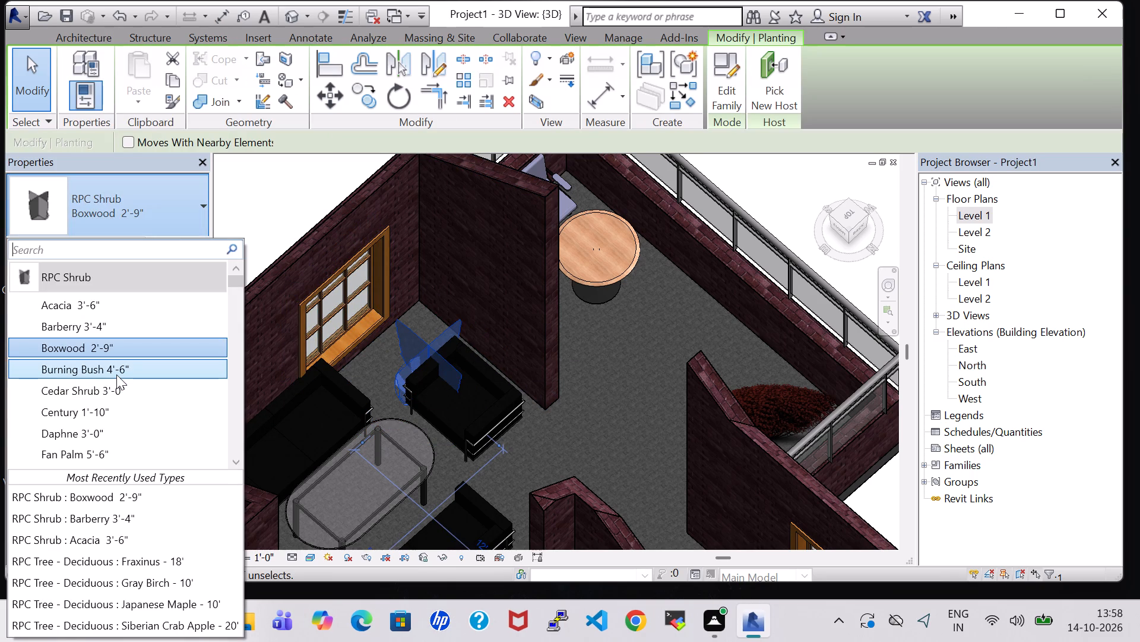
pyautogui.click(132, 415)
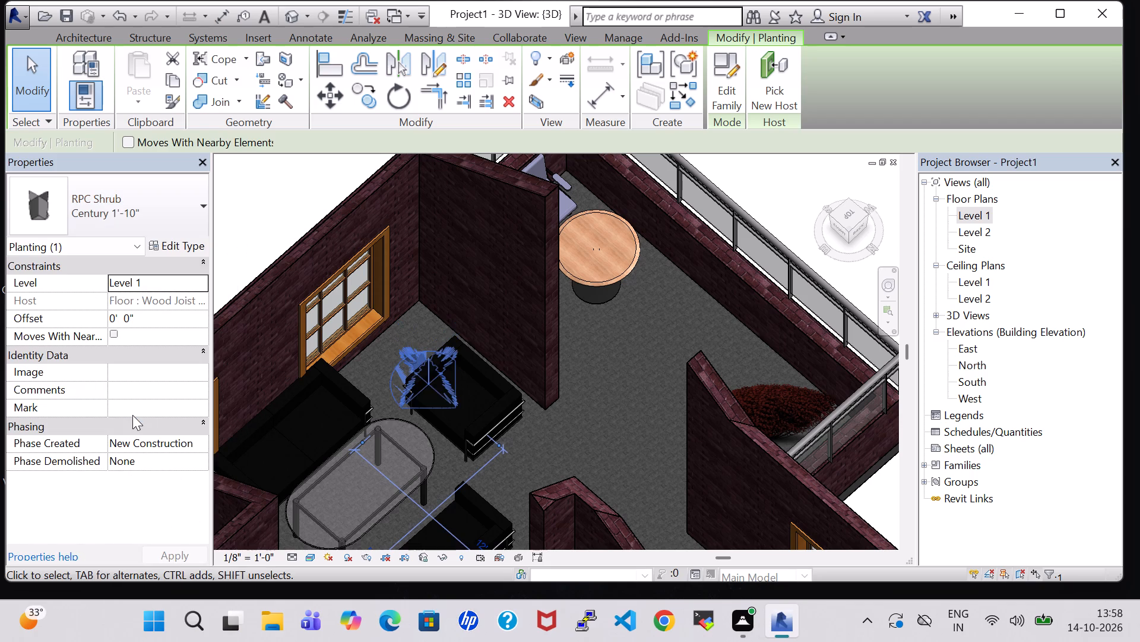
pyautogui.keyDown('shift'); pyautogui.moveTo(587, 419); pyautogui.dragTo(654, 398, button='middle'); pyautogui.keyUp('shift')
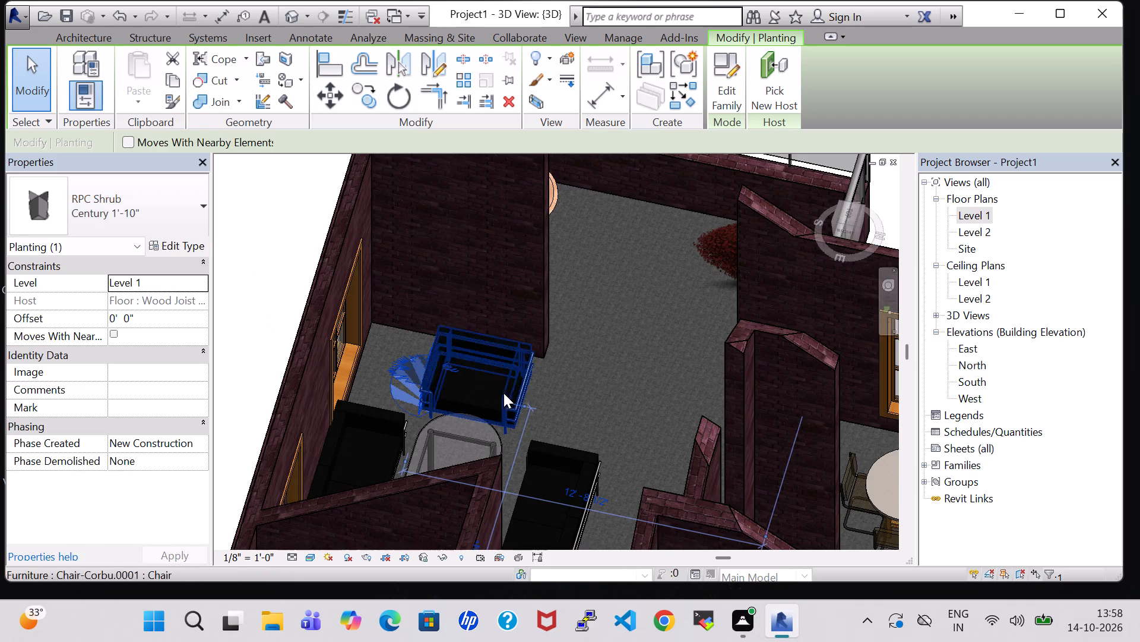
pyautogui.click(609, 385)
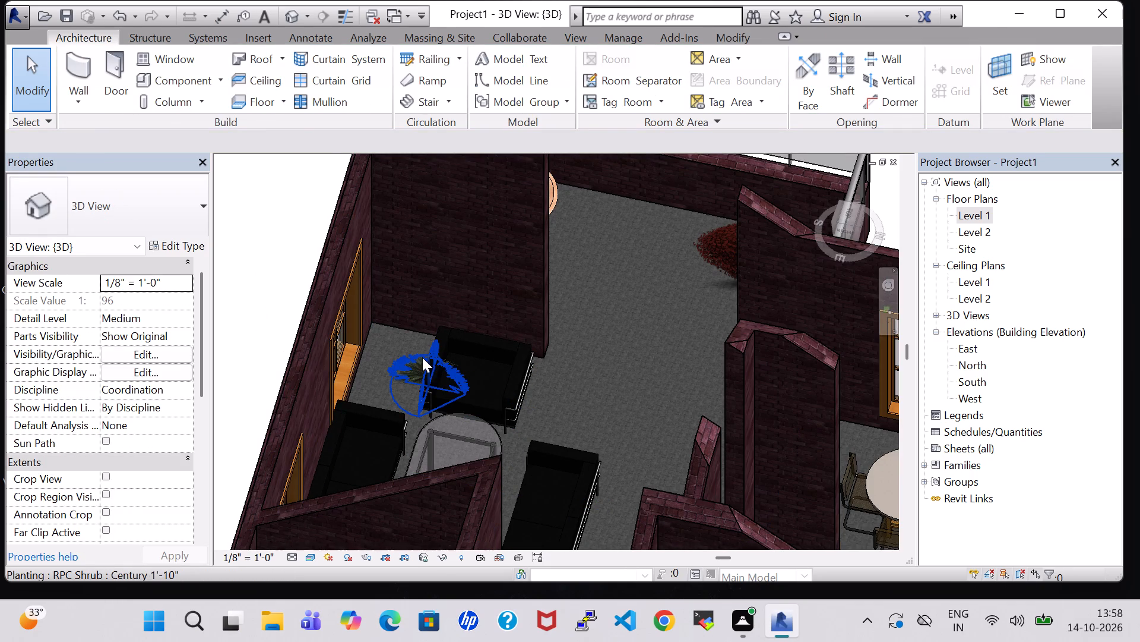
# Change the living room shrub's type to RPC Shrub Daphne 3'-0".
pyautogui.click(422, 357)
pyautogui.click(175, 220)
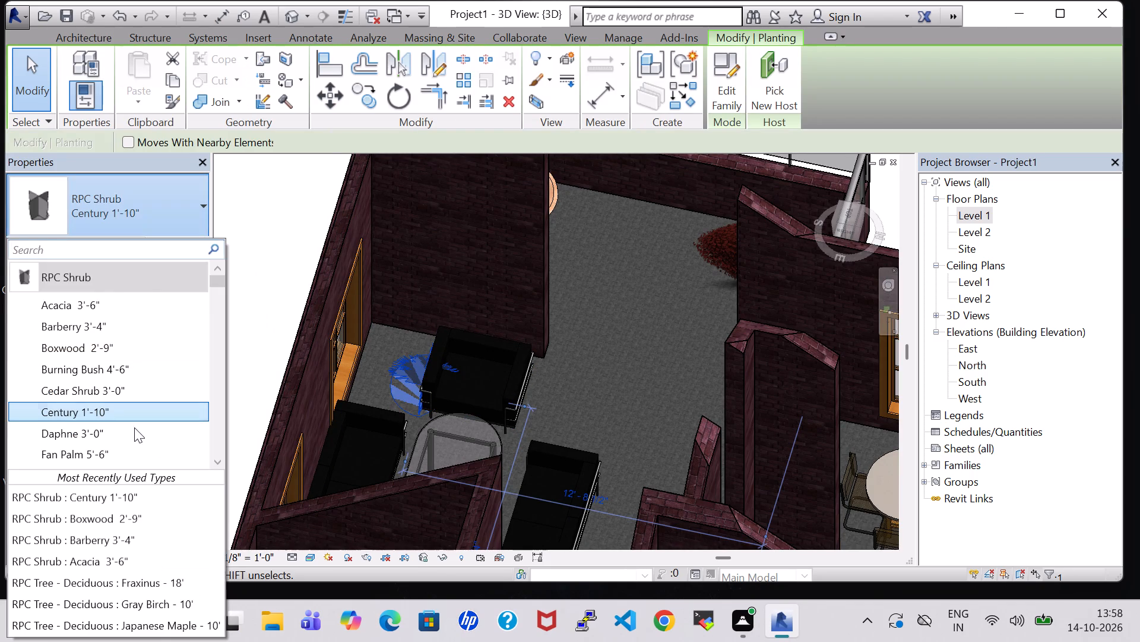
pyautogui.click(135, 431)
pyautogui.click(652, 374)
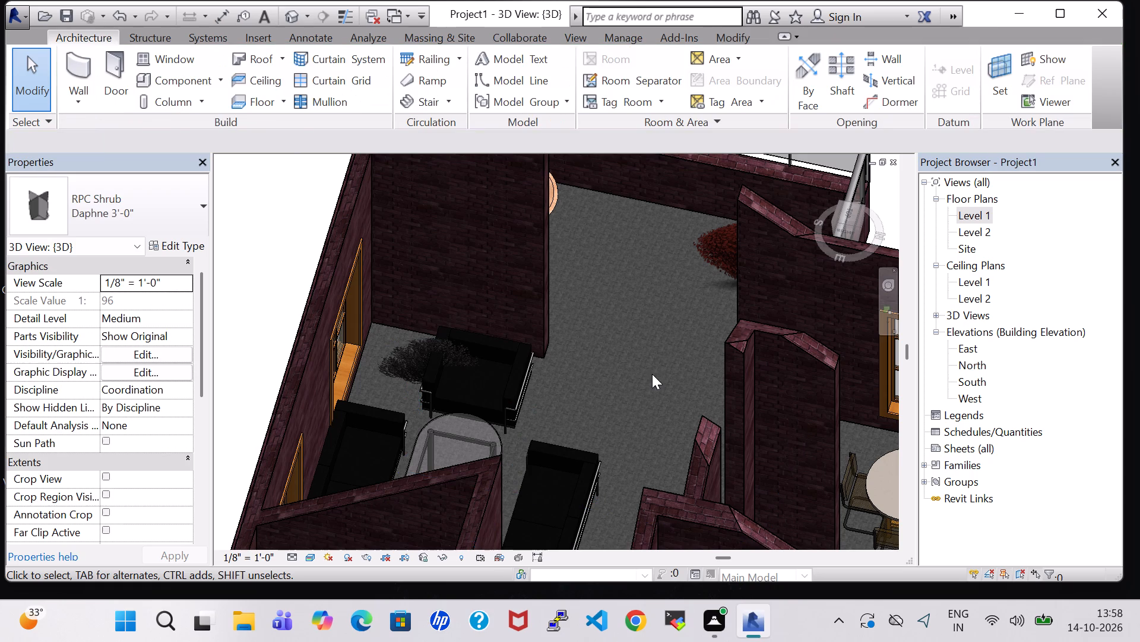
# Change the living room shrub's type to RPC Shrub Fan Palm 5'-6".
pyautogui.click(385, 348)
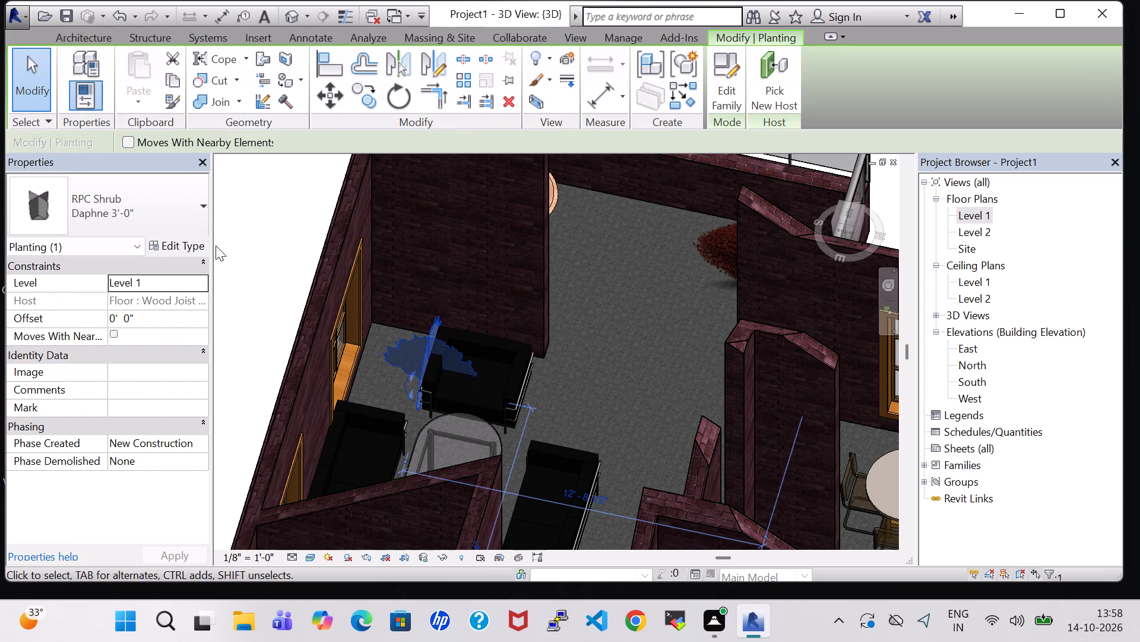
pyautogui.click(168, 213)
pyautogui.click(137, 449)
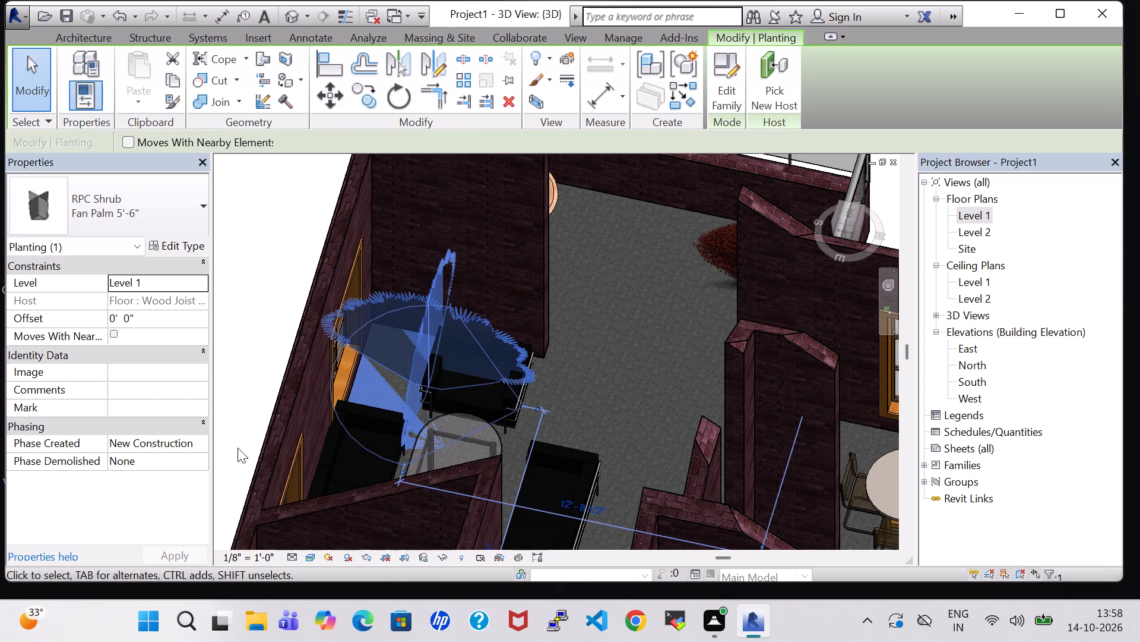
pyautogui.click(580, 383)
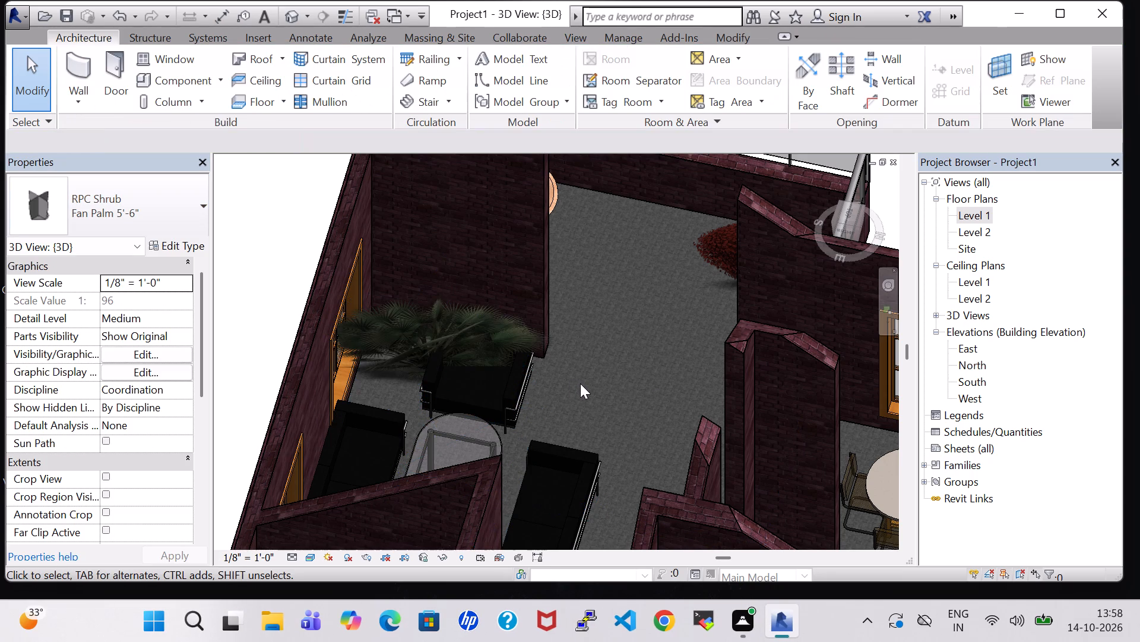
# Change the living room shrub's type to RPC Shrub Fountain Grass 3'-6".
pyautogui.keyDown('shift'); pyautogui.moveTo(587, 384); pyautogui.dragTo(612, 304, button='middle'); pyautogui.keyUp('shift')
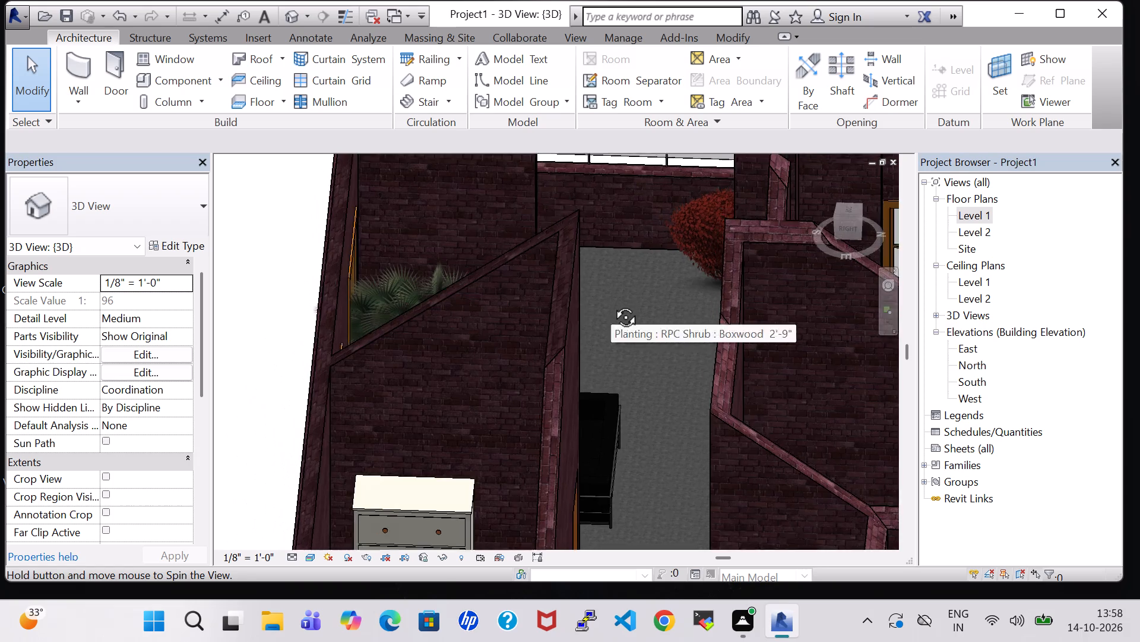
pyautogui.keyDown('shift'); pyautogui.moveTo(612, 304); pyautogui.dragTo(622, 349, button='middle'); pyautogui.keyUp('shift')
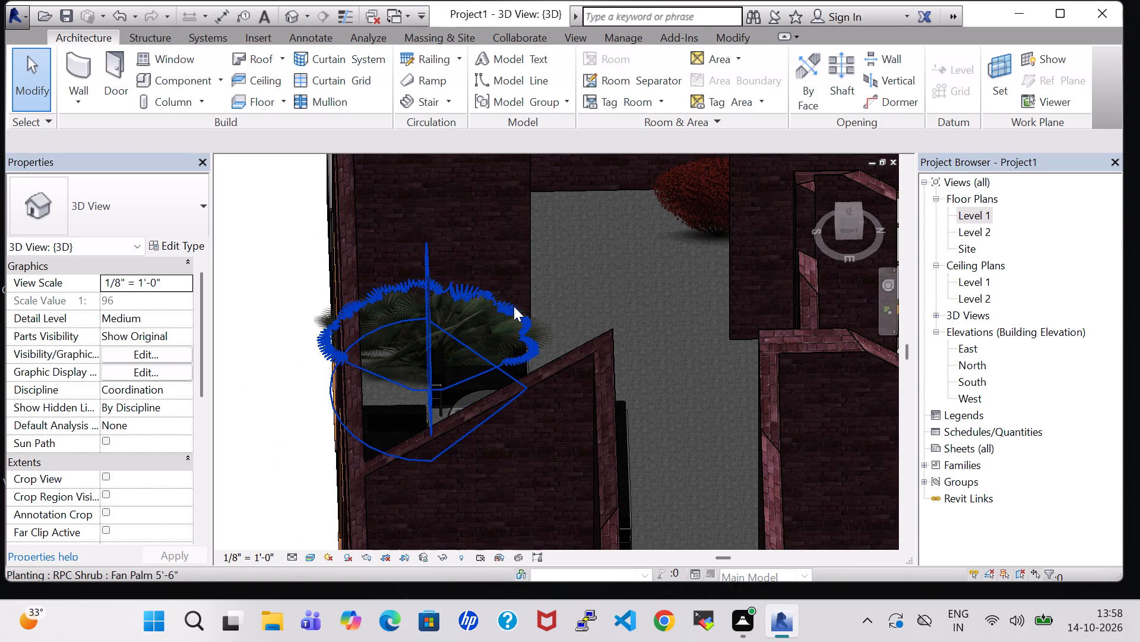
pyautogui.click(495, 313)
pyautogui.click(148, 219)
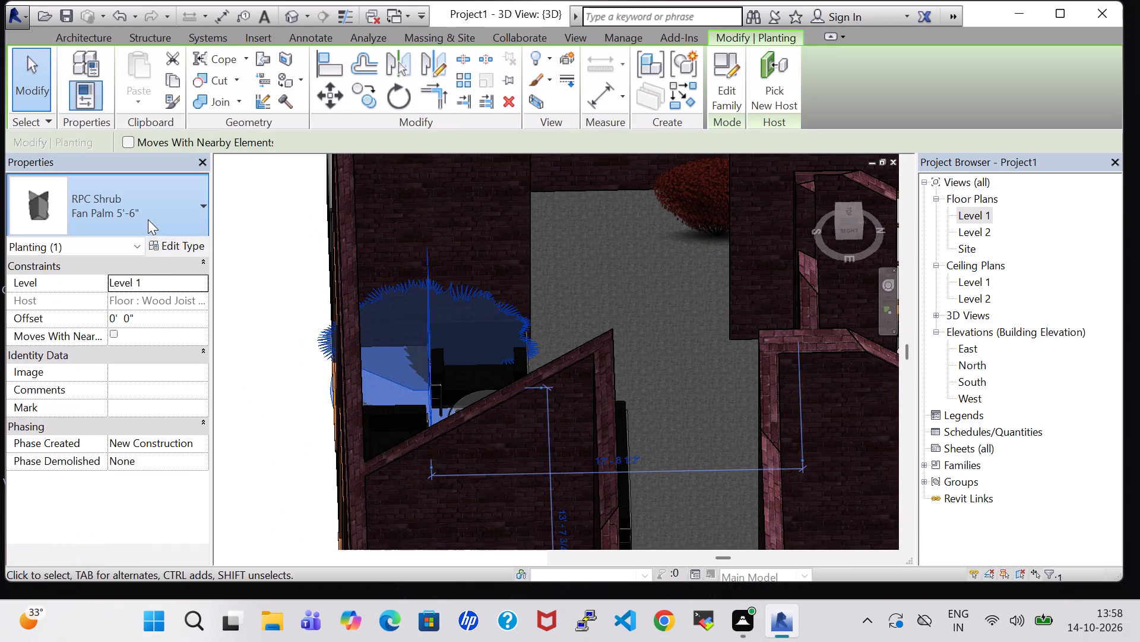
pyautogui.scroll(-2, 110, 418)
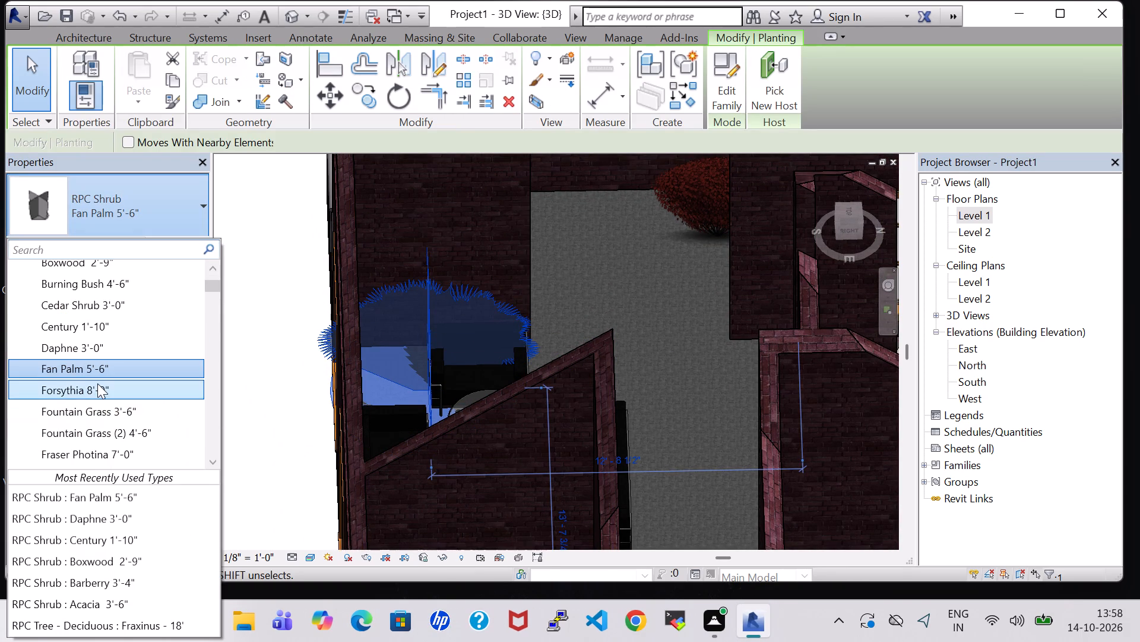
pyautogui.click(147, 416)
pyautogui.click(636, 287)
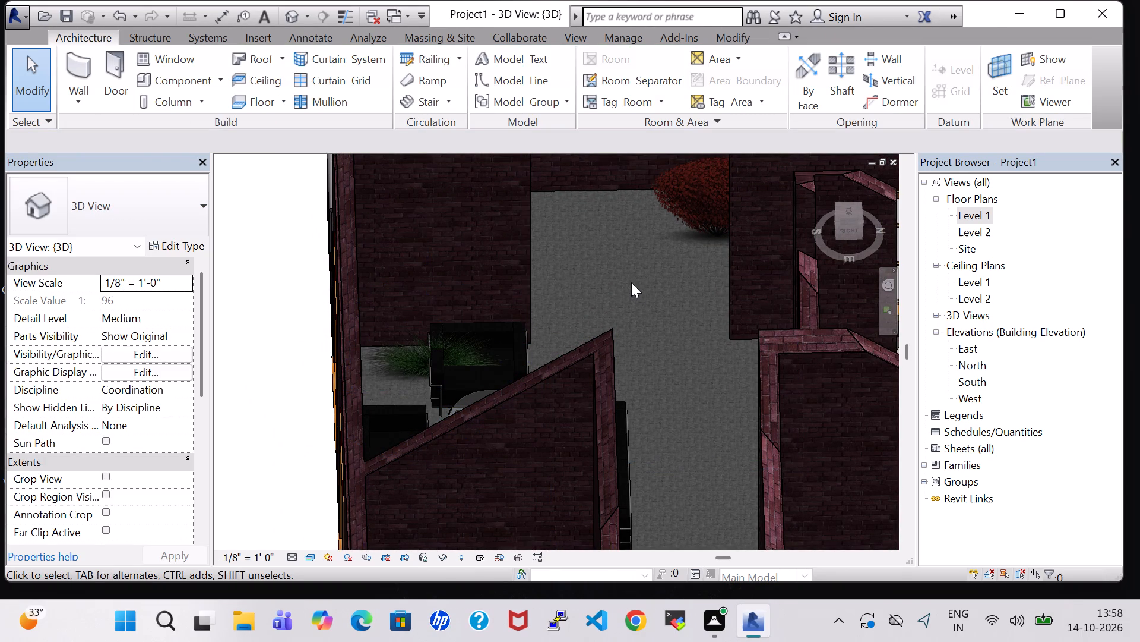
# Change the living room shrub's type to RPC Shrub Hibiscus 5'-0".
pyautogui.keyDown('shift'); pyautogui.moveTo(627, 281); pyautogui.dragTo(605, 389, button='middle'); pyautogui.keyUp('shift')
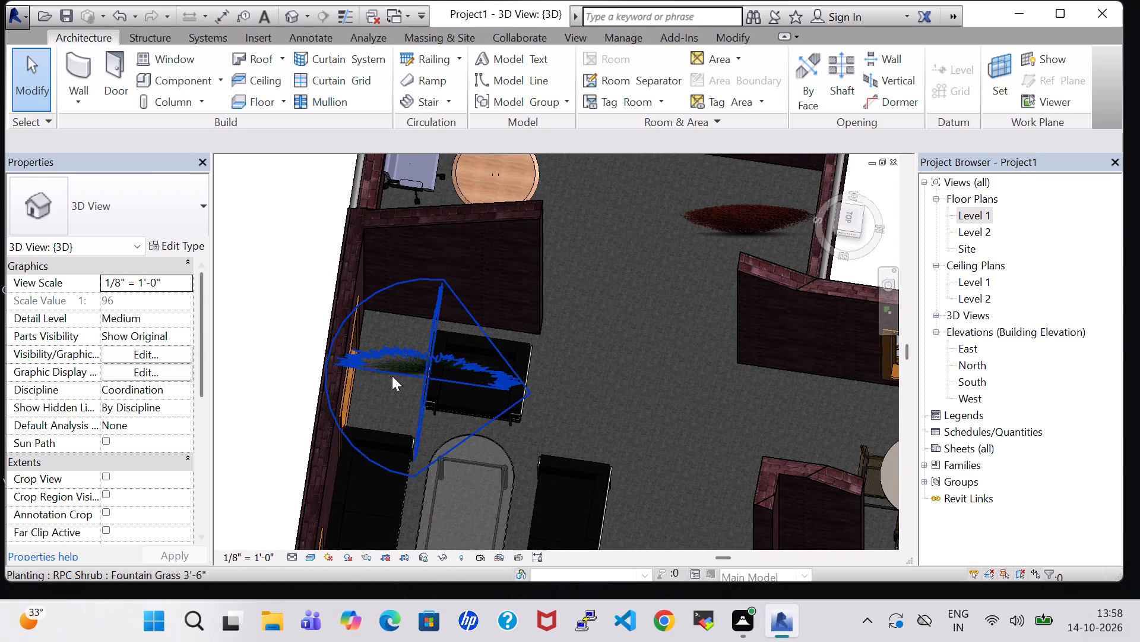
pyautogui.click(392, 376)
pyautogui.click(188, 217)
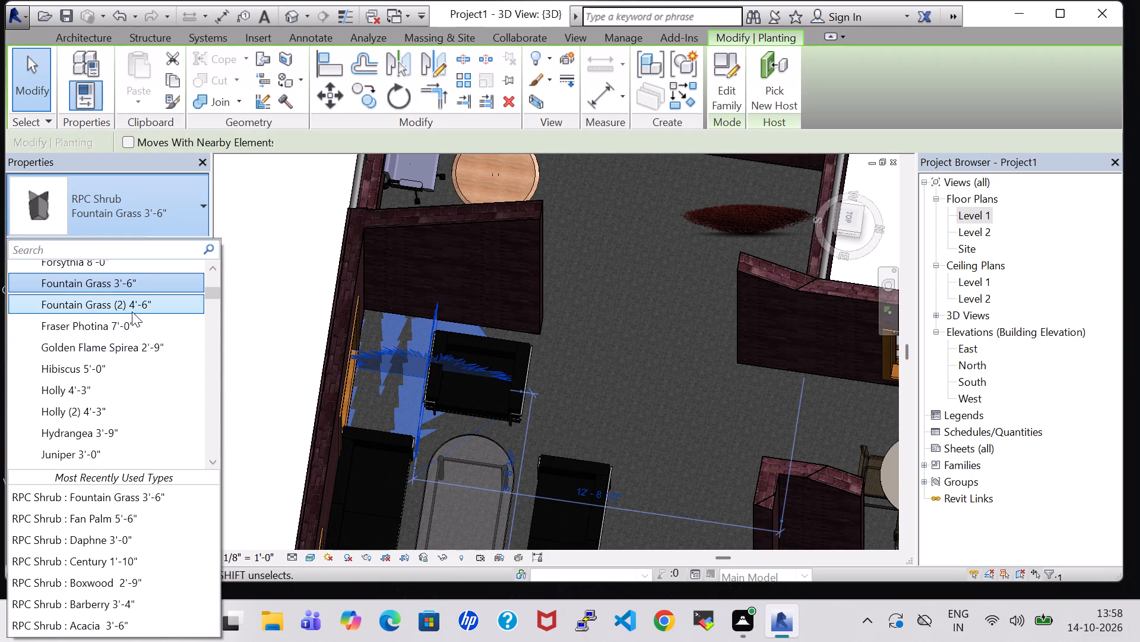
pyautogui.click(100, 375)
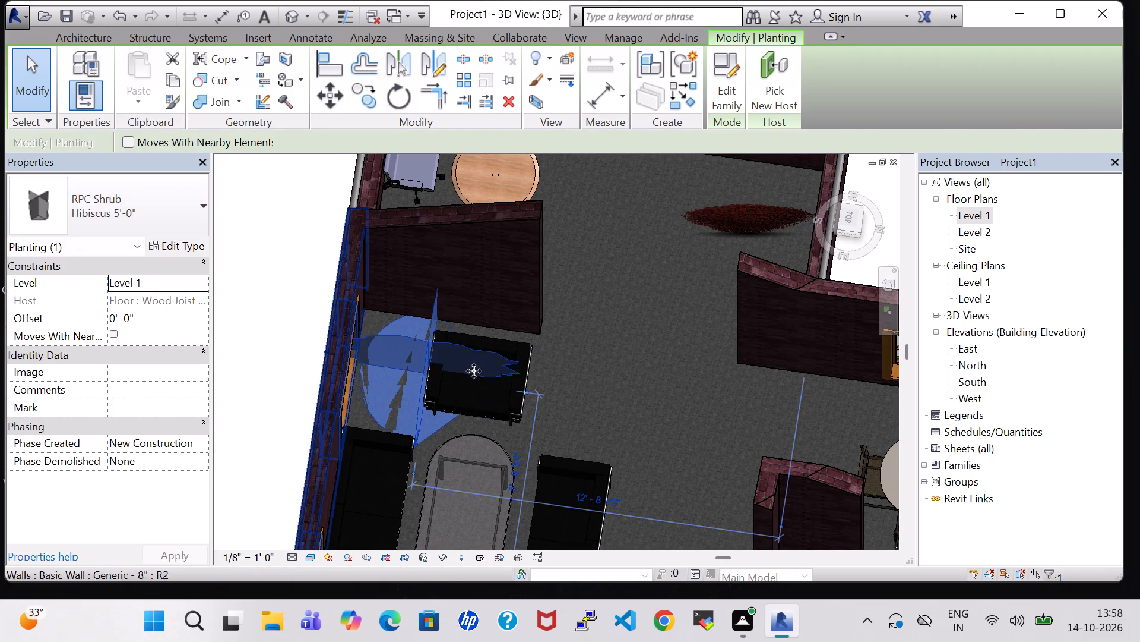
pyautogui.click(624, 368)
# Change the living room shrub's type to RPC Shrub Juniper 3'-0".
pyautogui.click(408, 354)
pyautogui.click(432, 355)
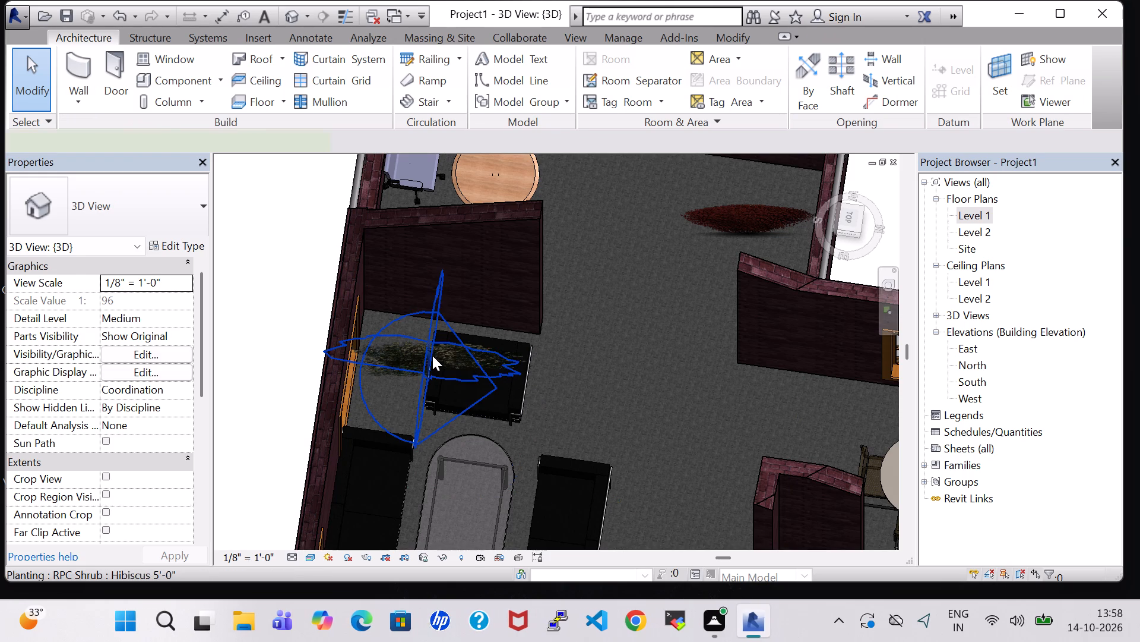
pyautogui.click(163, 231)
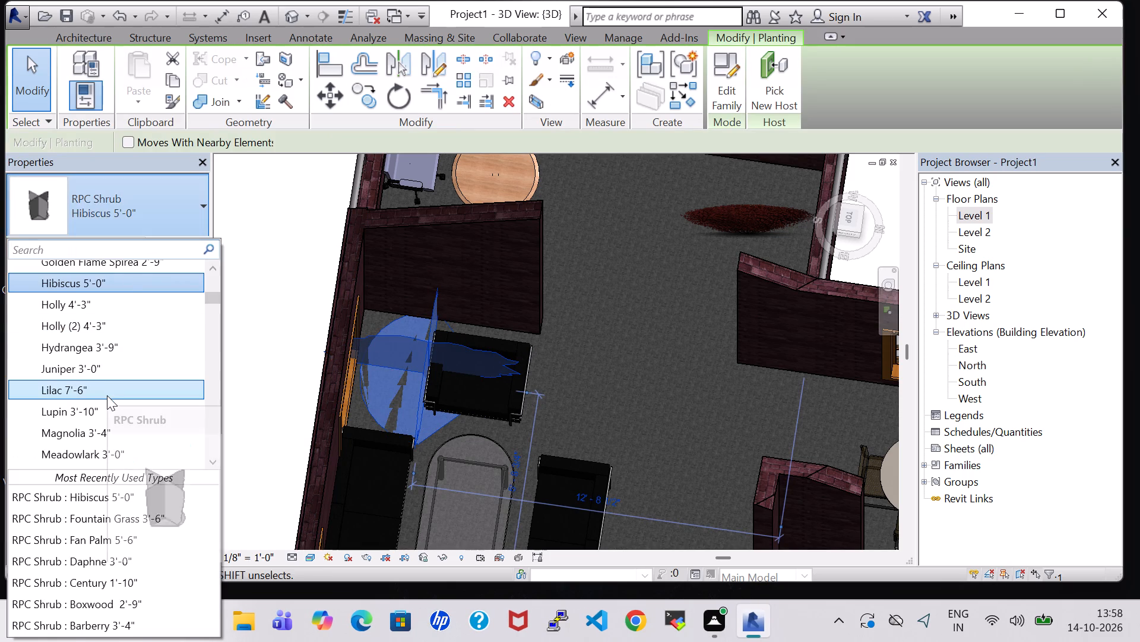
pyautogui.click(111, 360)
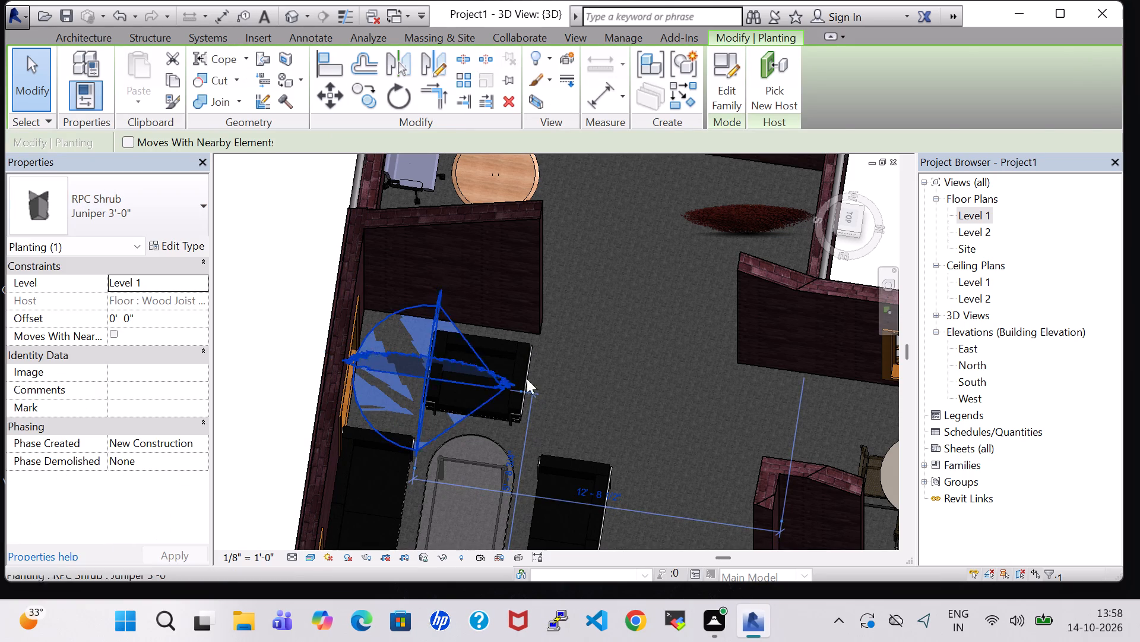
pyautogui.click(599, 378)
# Delete the shrub beside the armchair in the living room.
pyautogui.click(383, 377)
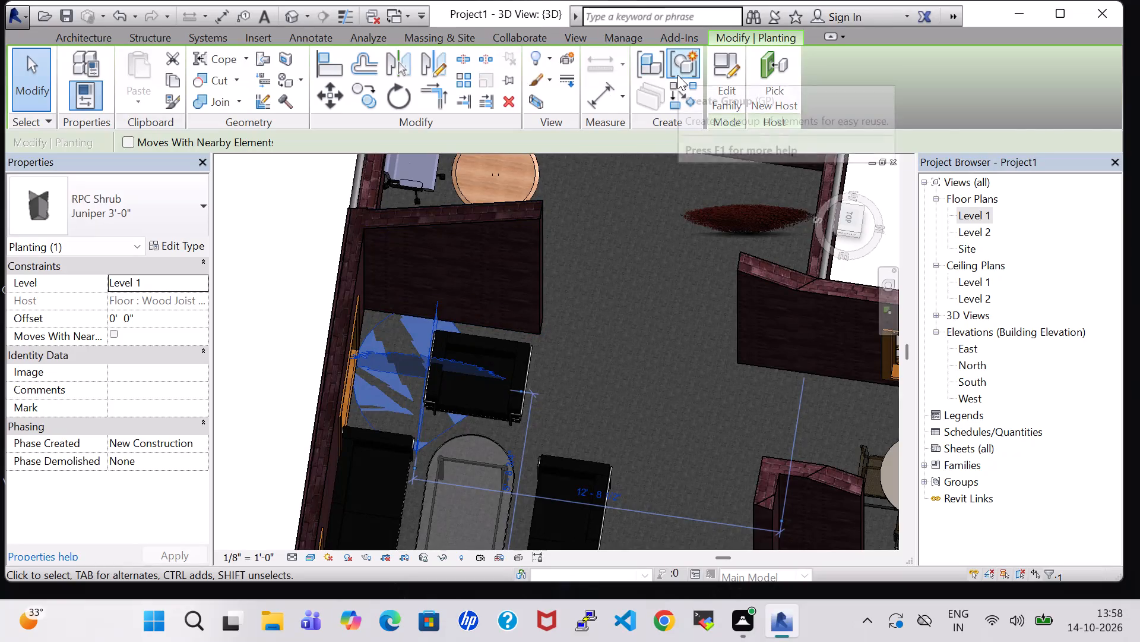
pyautogui.press('Delete')
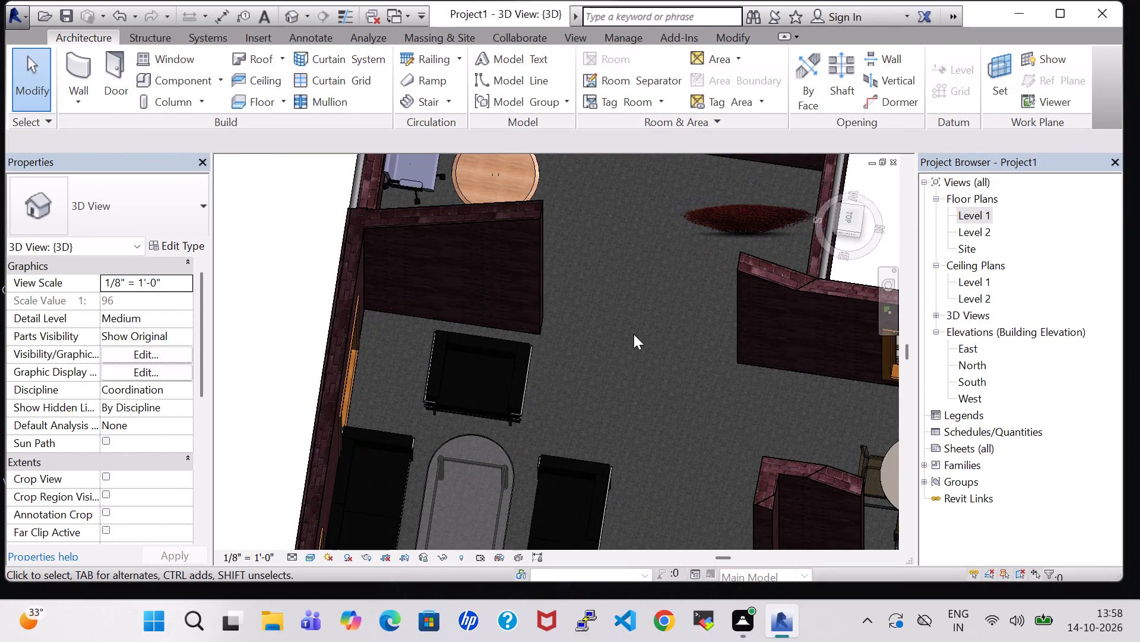
pyautogui.press('Escape')
pyautogui.press('Escape')
# Examine the whole furnished apartment in the 3D view from several angles.
pyautogui.scroll(-3, 648, 371)
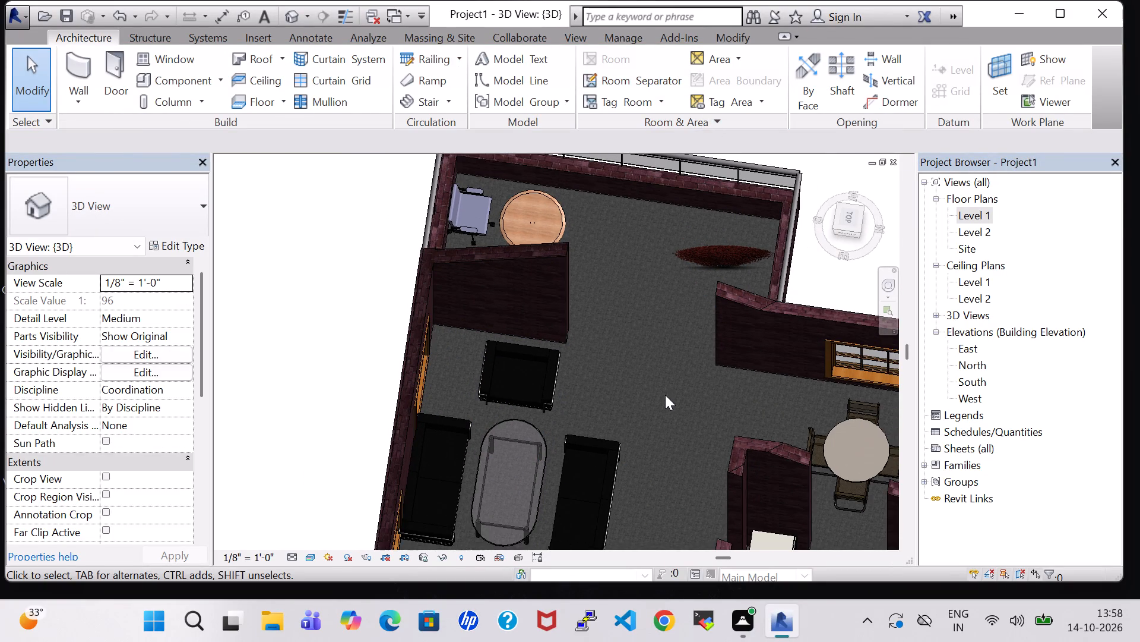
pyautogui.keyDown('shift'); pyautogui.moveTo(665, 395); pyautogui.dragTo(663, 354, button='middle'); pyautogui.keyUp('shift')
pyautogui.moveTo(682, 361); pyautogui.dragTo(533, 256, button='middle')
pyautogui.scroll(-2, 533, 256)
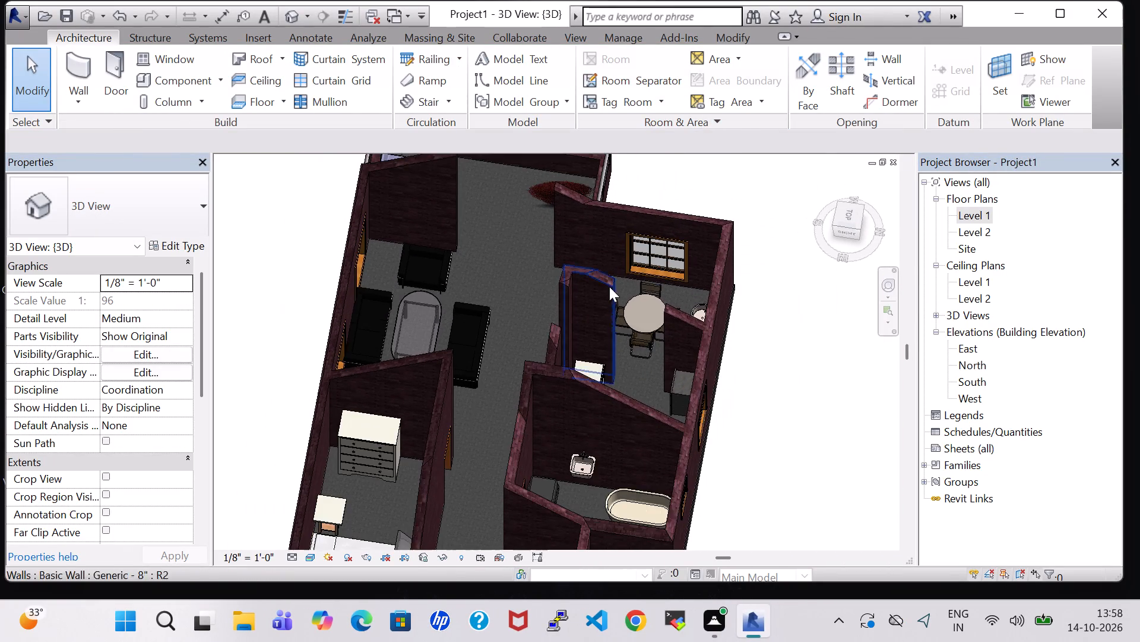
pyautogui.scroll(-2, 609, 287)
pyautogui.keyDown('shift'); pyautogui.moveTo(740, 385); pyautogui.dragTo(742, 379, button='middle'); pyautogui.keyUp('shift')
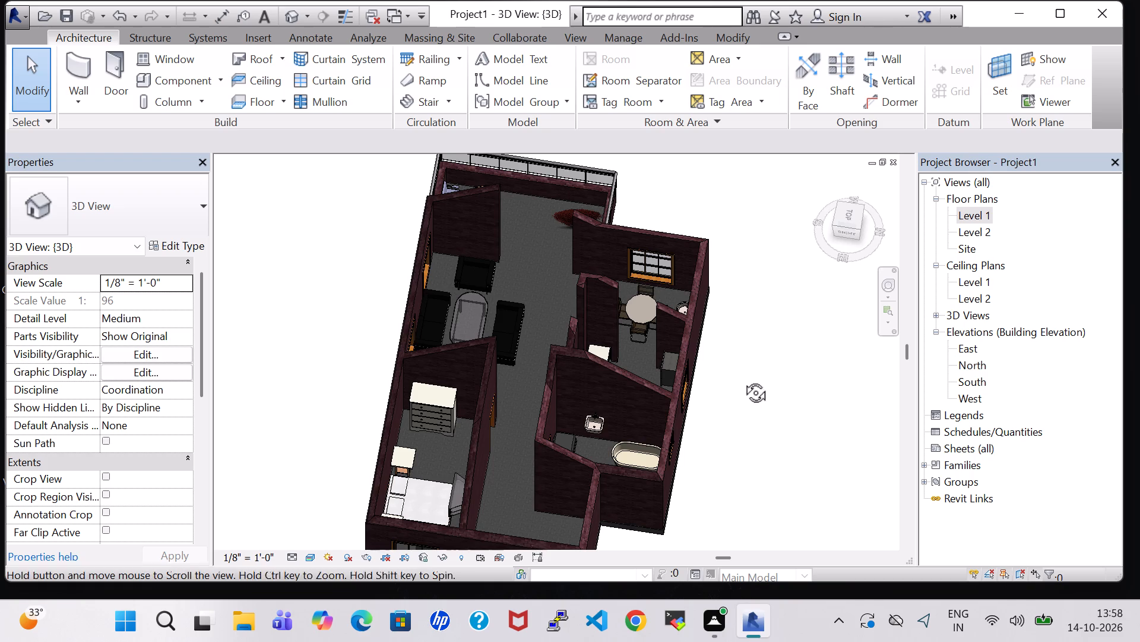
pyautogui.keyDown('shift'); pyautogui.moveTo(742, 379); pyautogui.dragTo(761, 304, button='middle'); pyautogui.keyUp('shift')
pyautogui.keyDown('shift'); pyautogui.moveTo(797, 411); pyautogui.dragTo(794, 376, button='middle'); pyautogui.keyUp('shift')
pyautogui.keyDown('shift'); pyautogui.moveTo(783, 338); pyautogui.dragTo(792, 451, button='middle'); pyautogui.keyUp('shift')
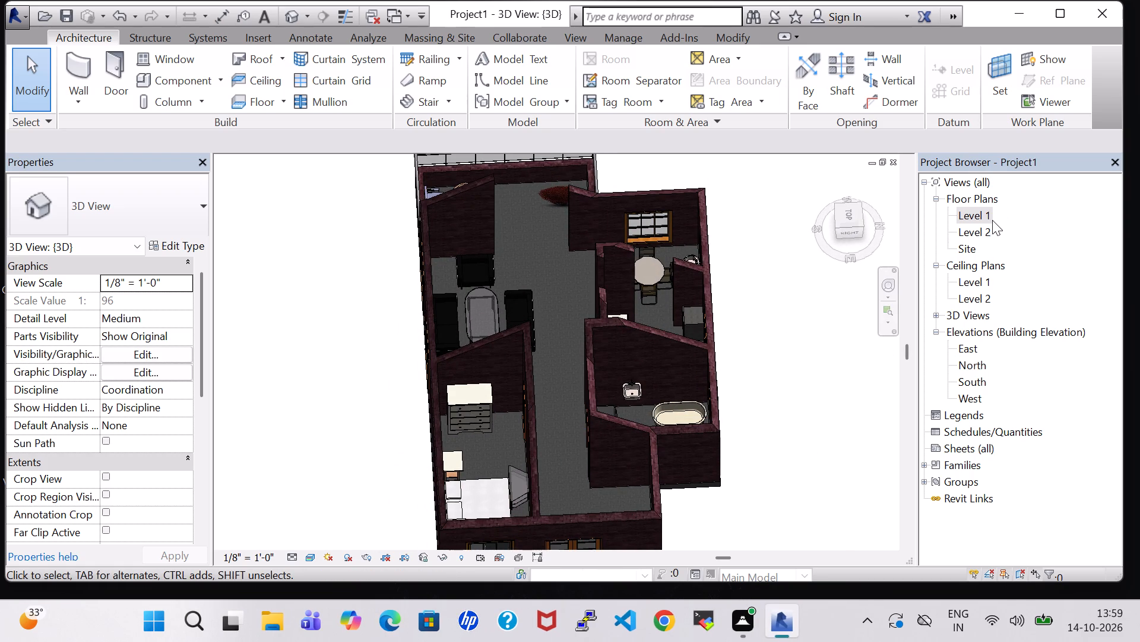
# In the Level 1 floor plan, load the Entertainment Center family from the US Imperial library's Furniture Storage folder for placement.
pyautogui.doubleClick(970, 210)
pyautogui.scroll(-4, 464, 354)
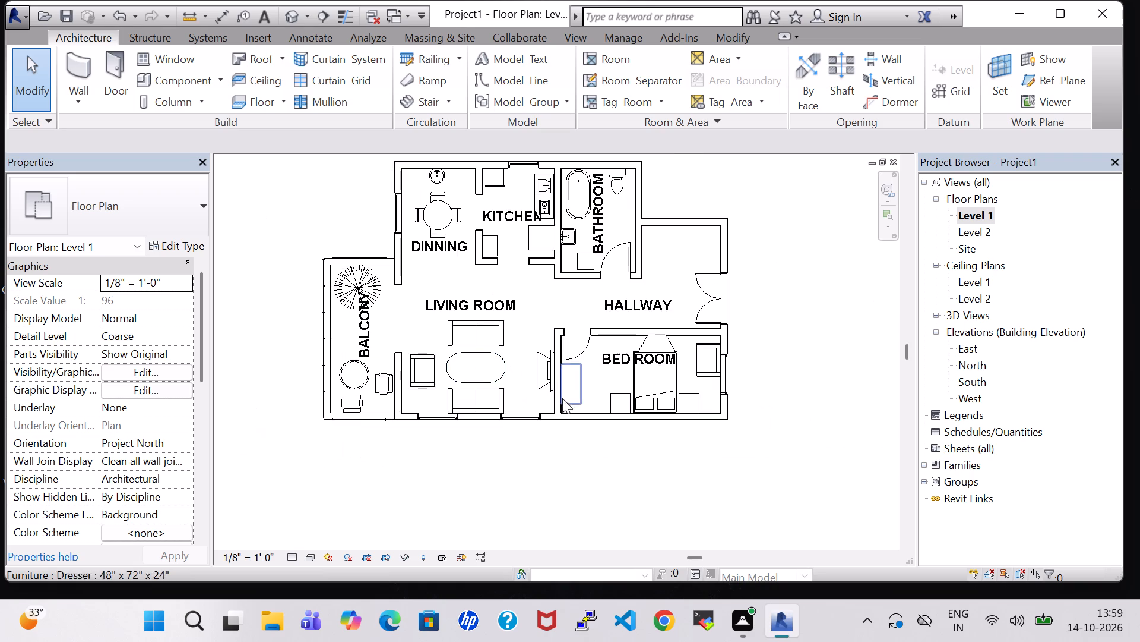
pyautogui.scroll(-1, 637, 471)
pyautogui.moveTo(637, 471); pyautogui.dragTo(535, 496, button='middle')
pyautogui.moveTo(657, 375); pyautogui.dragTo(714, 389, button='middle')
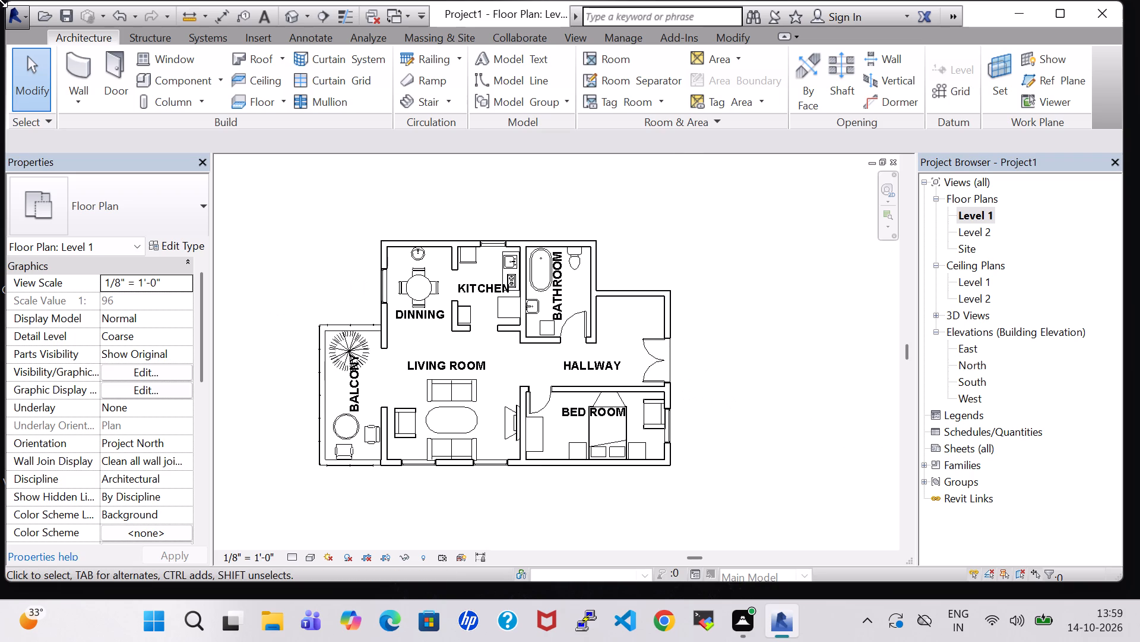
pyautogui.click(178, 74)
pyautogui.click(711, 69)
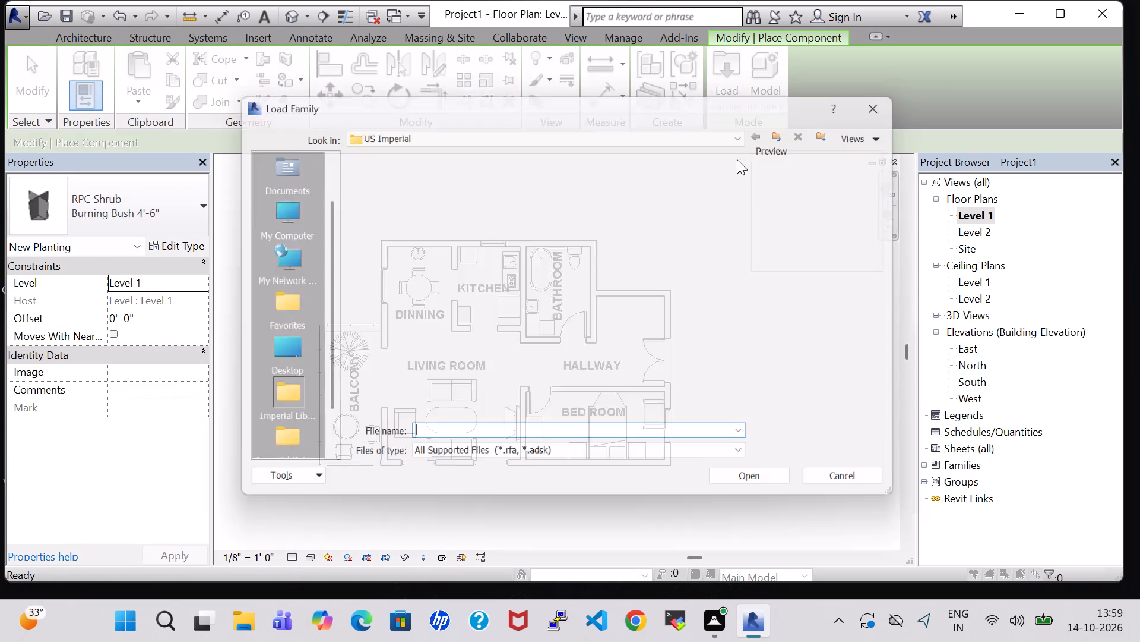
pyautogui.scroll(-1, 675, 278)
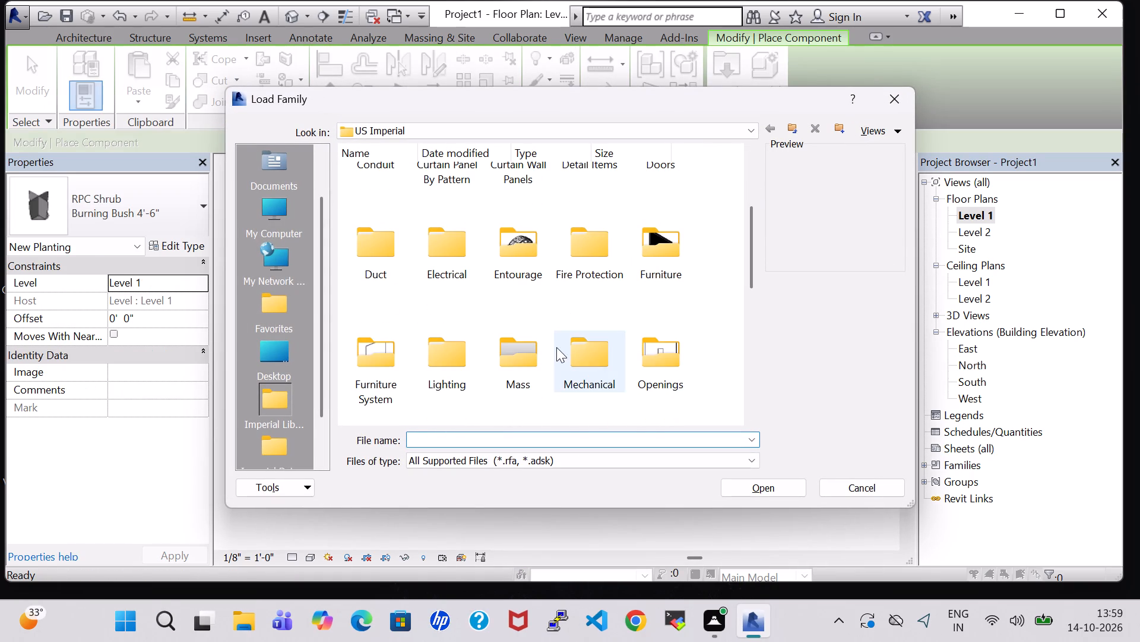
pyautogui.scroll(-1, 538, 323)
pyautogui.scroll(1, 540, 322)
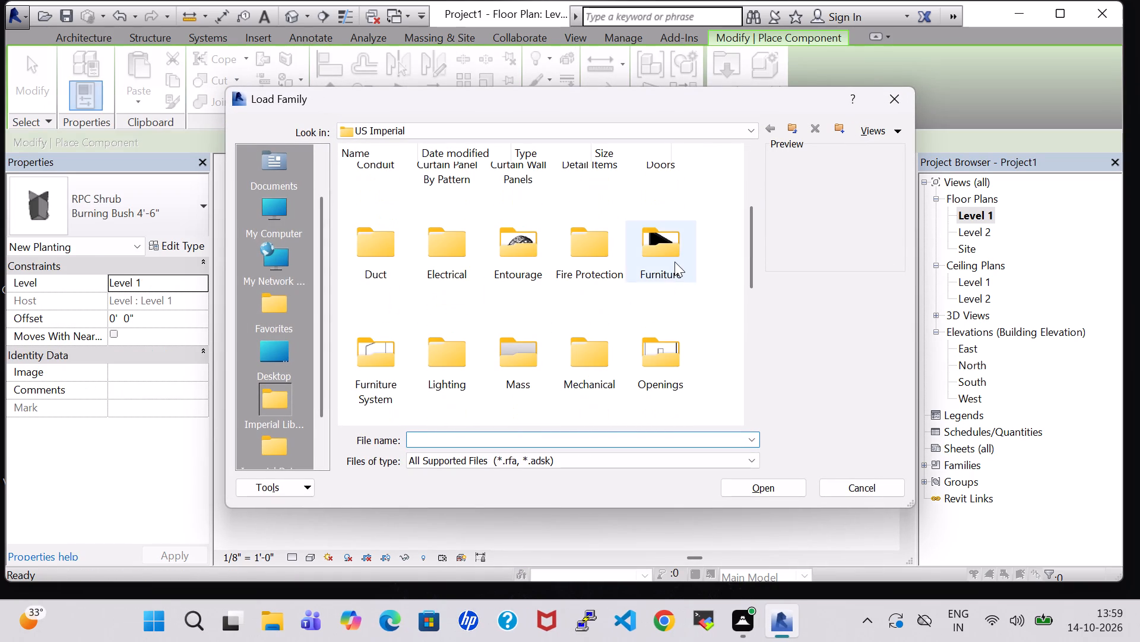
pyautogui.doubleClick(674, 262)
pyautogui.doubleClick(511, 202)
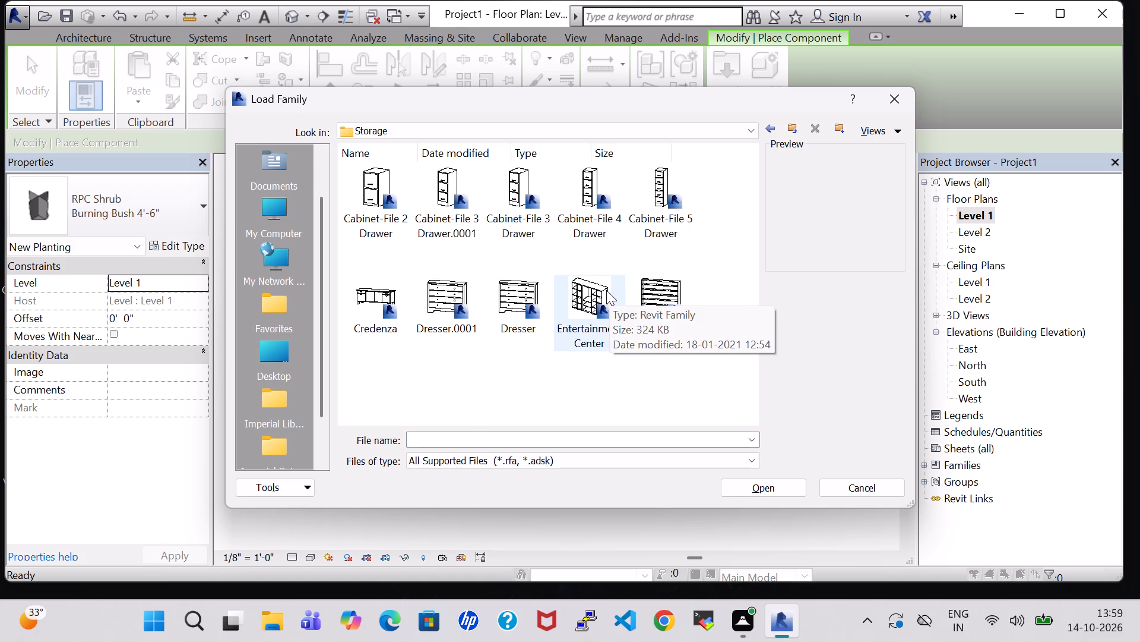
pyautogui.click(584, 291)
pyautogui.click(794, 484)
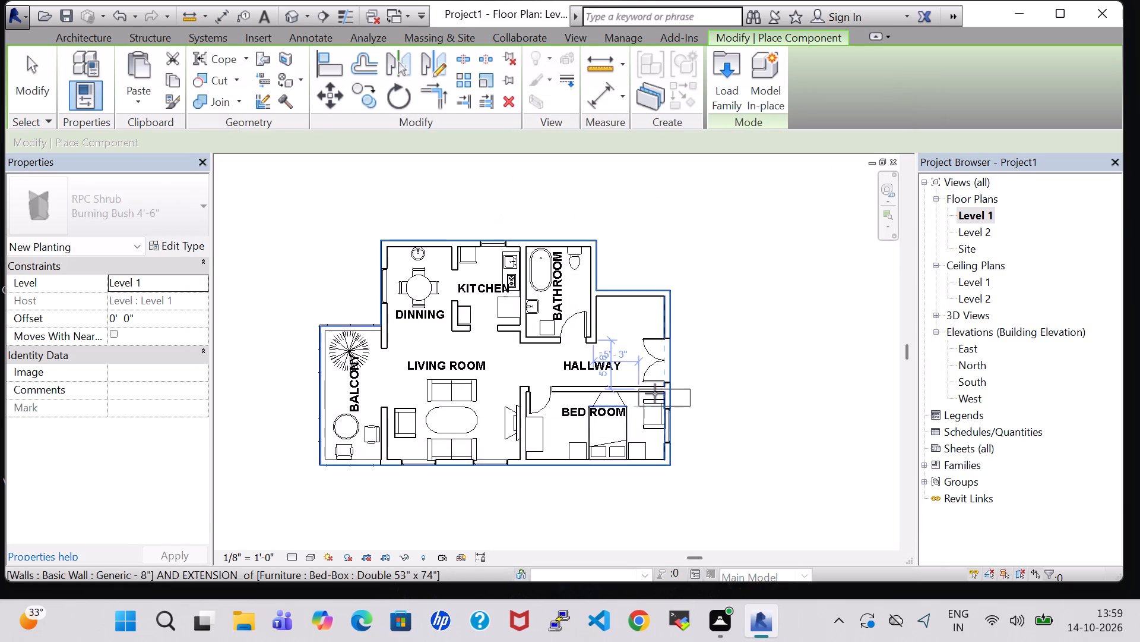
# Place the 72" x 72" x 24" Entertainment Center against the upper wall of the hallway recess near the entrance door.
pyautogui.scroll(4, 637, 389)
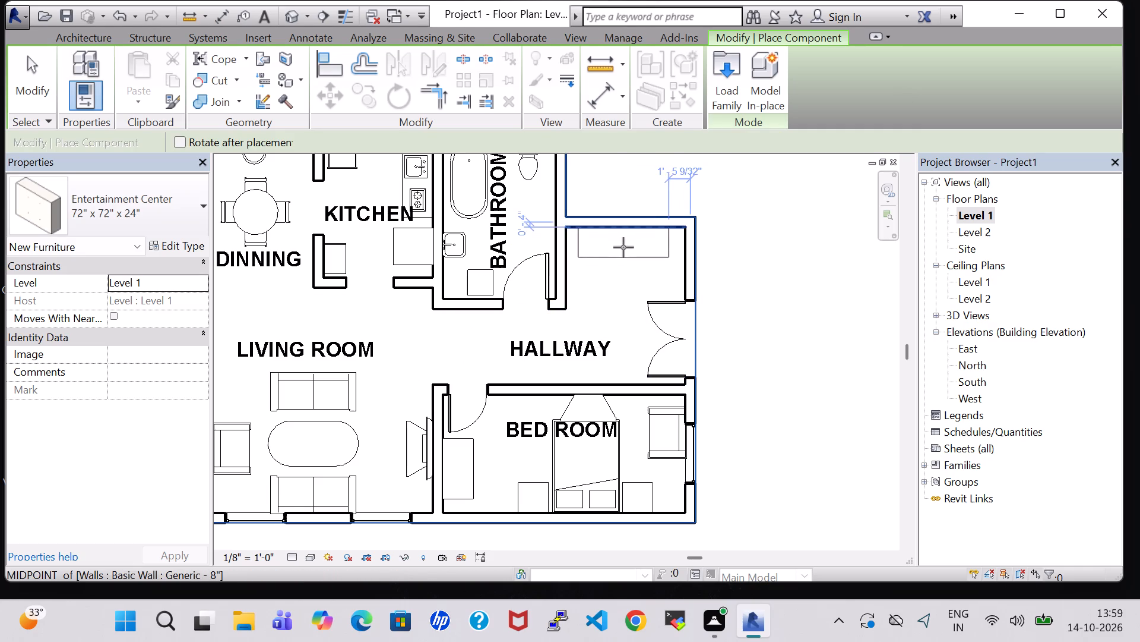
pyautogui.click(623, 247)
pyautogui.press('Escape')
pyautogui.press('Escape')
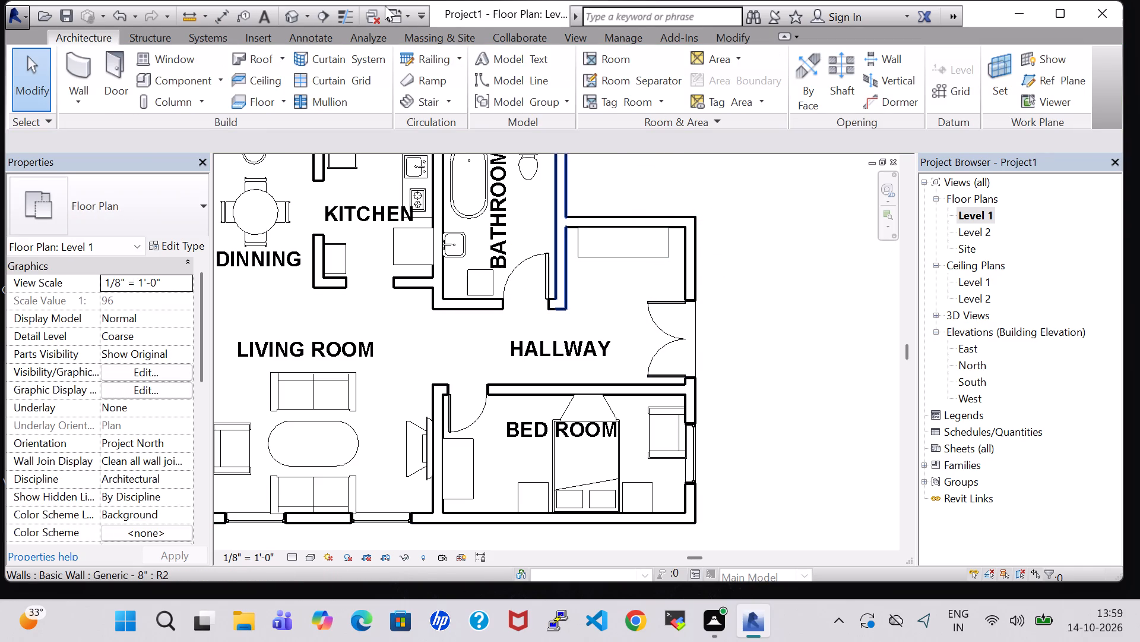
# Examine the hallway's entertainment center and the surrounding rooms in the 3D view.
pyautogui.click(289, 22)
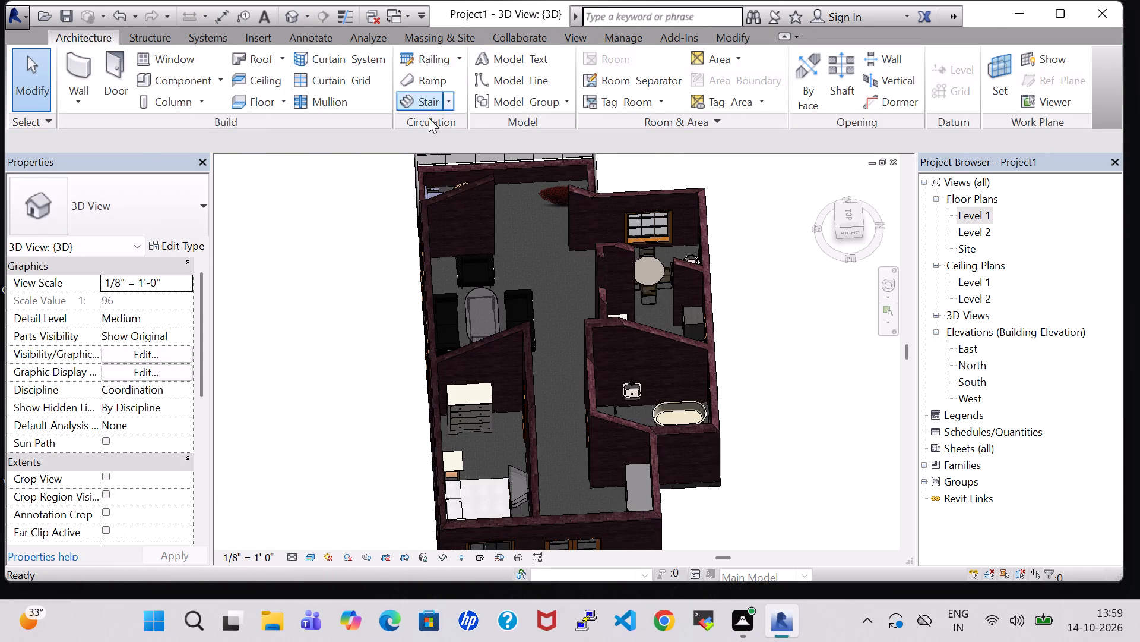
pyautogui.keyDown('shift'); pyautogui.moveTo(793, 465); pyautogui.dragTo(844, 436, button='middle'); pyautogui.keyUp('shift')
pyautogui.keyDown('shift'); pyautogui.moveTo(436, 445); pyautogui.dragTo(544, 429, button='middle'); pyautogui.keyUp('shift')
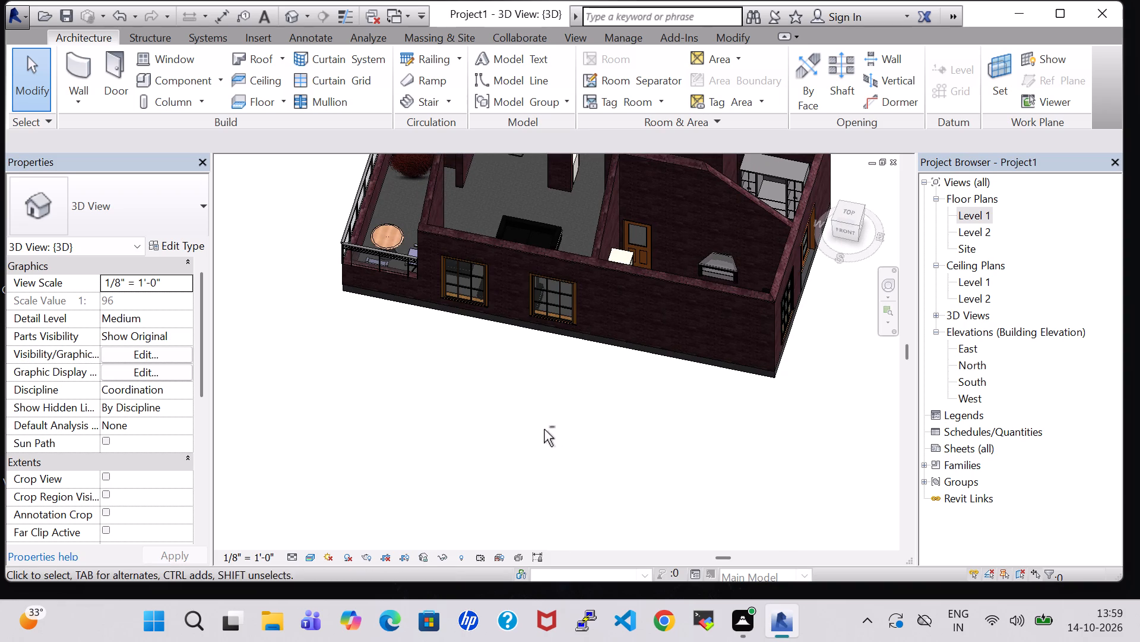
pyautogui.moveTo(631, 370); pyautogui.dragTo(499, 438, button='middle')
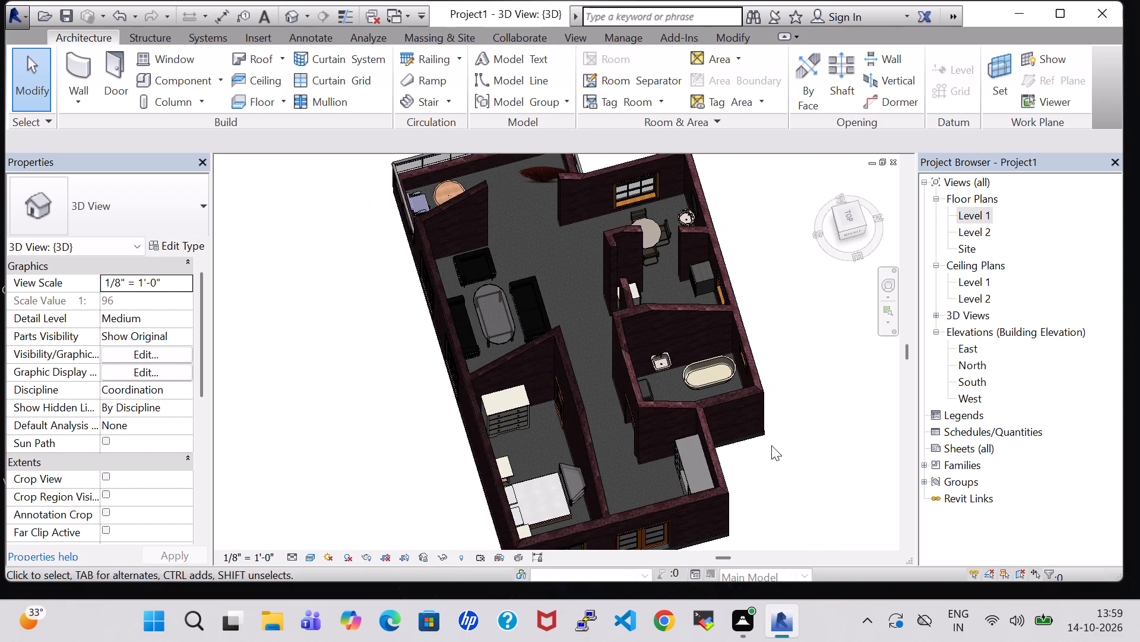
pyautogui.keyDown('shift'); pyautogui.moveTo(771, 445); pyautogui.dragTo(735, 408, button='middle'); pyautogui.keyUp('shift')
pyautogui.keyDown('shift'); pyautogui.moveTo(762, 396); pyautogui.dragTo(787, 401, button='middle'); pyautogui.keyUp('shift')
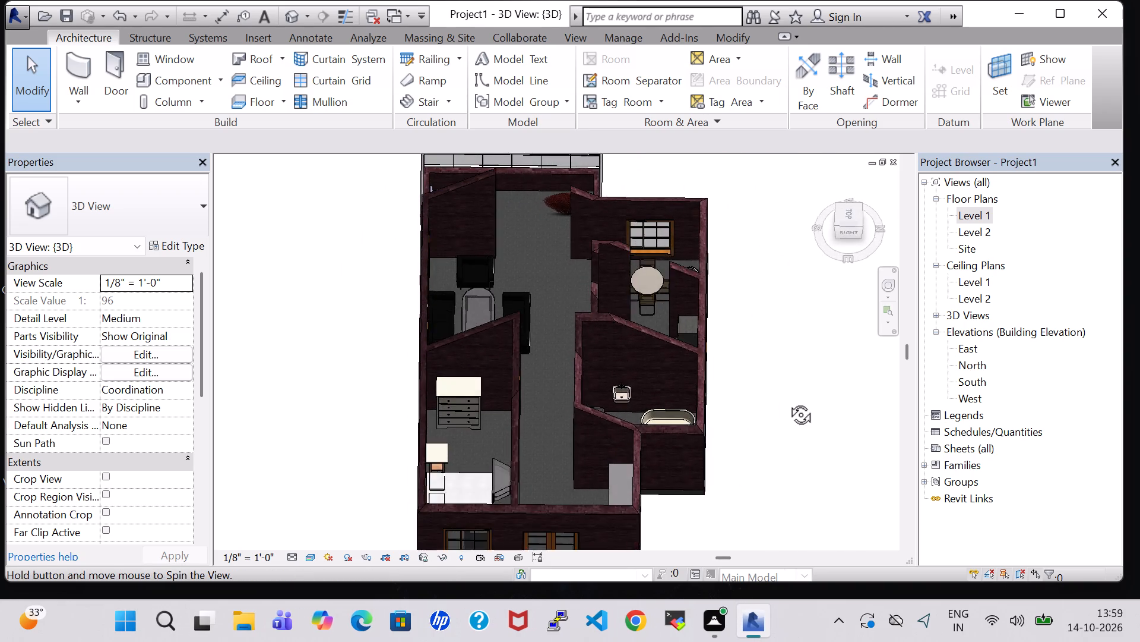
pyautogui.keyDown('shift'); pyautogui.moveTo(787, 401); pyautogui.dragTo(840, 403, button='middle'); pyautogui.keyUp('shift')
pyautogui.keyDown('shift'); pyautogui.moveTo(865, 399); pyautogui.dragTo(880, 393, button='middle'); pyautogui.keyUp('shift')
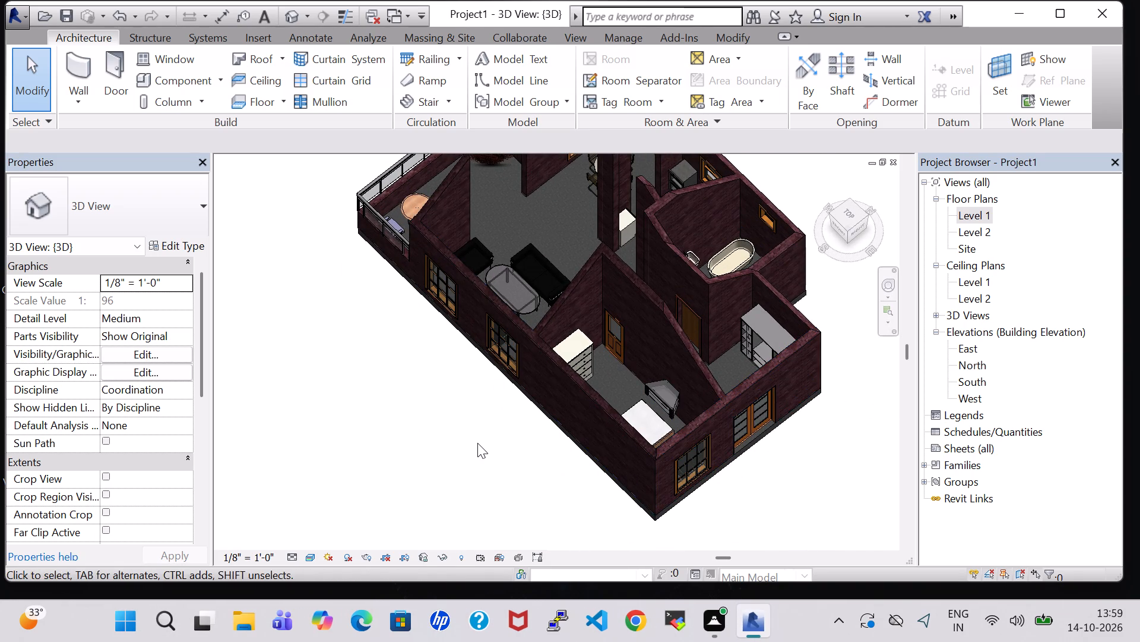
pyautogui.scroll(-1, 477, 443)
pyautogui.keyDown('shift'); pyautogui.moveTo(477, 443); pyautogui.dragTo(577, 382, button='middle'); pyautogui.keyUp('shift')
pyautogui.keyDown('shift'); pyautogui.middleClick(577, 382); pyautogui.keyUp('shift')
pyautogui.keyDown('shift'); pyautogui.middleClick(584, 364); pyautogui.keyUp('shift')
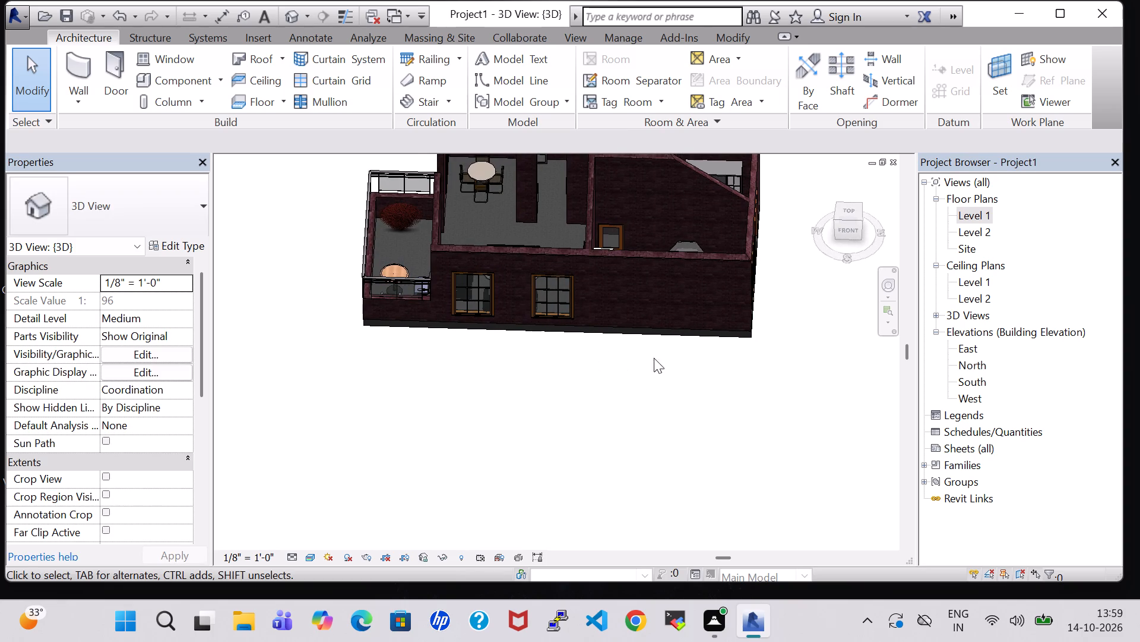
# Delete the TV stand at the foot of the bed in the Level 1 floor plan.
pyautogui.doubleClick(971, 211)
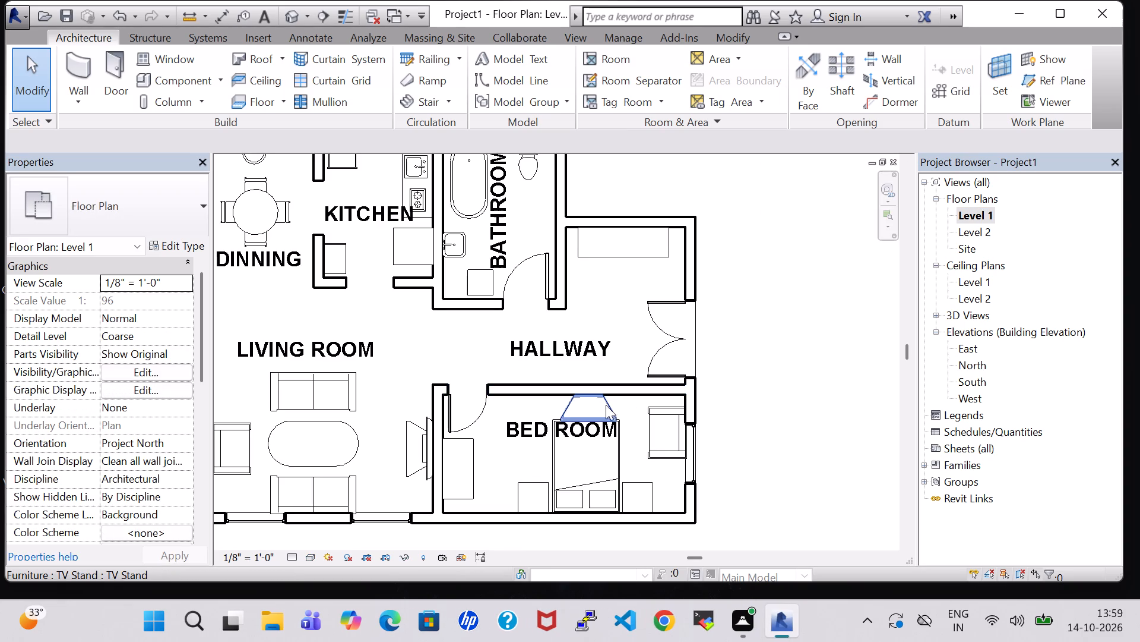
pyautogui.click(606, 408)
pyautogui.press('Delete')
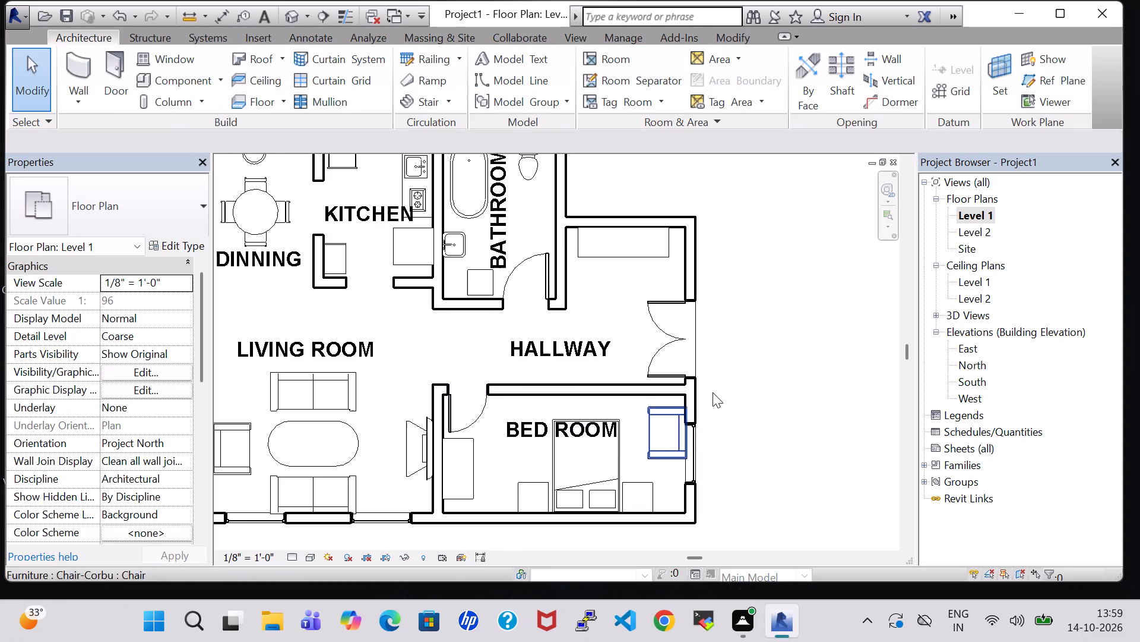
pyautogui.click(804, 377)
# Look through the loaded component types for another furniture item to place in the Level 1 floor plan.
pyautogui.scroll(-2, 715, 272)
pyautogui.moveTo(734, 288); pyautogui.dragTo(736, 329, button='middle')
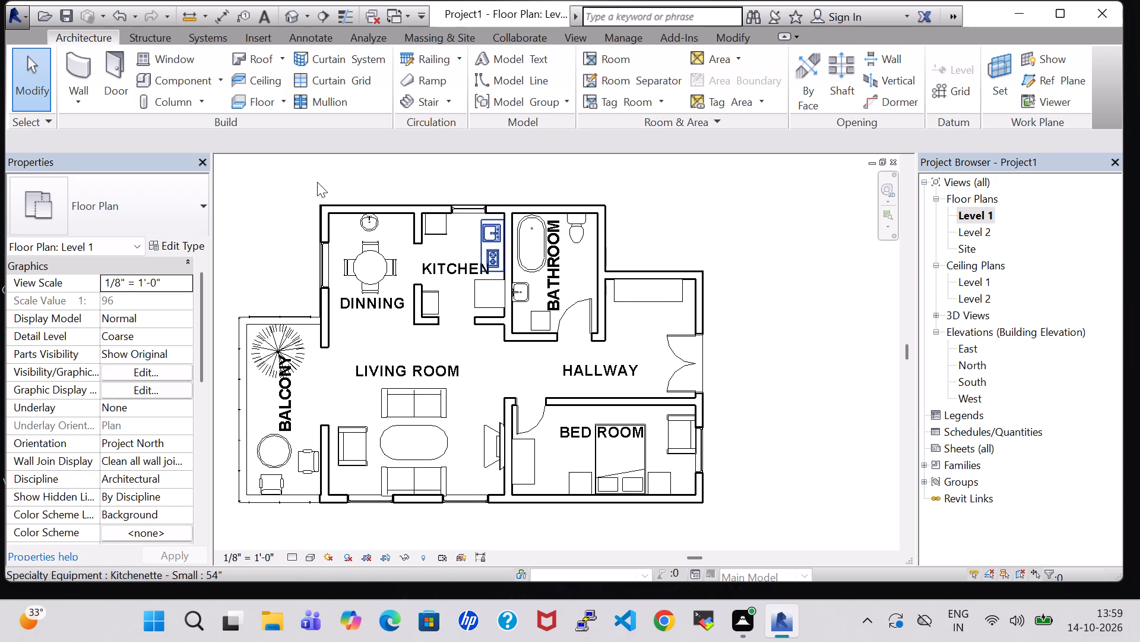
pyautogui.click(166, 75)
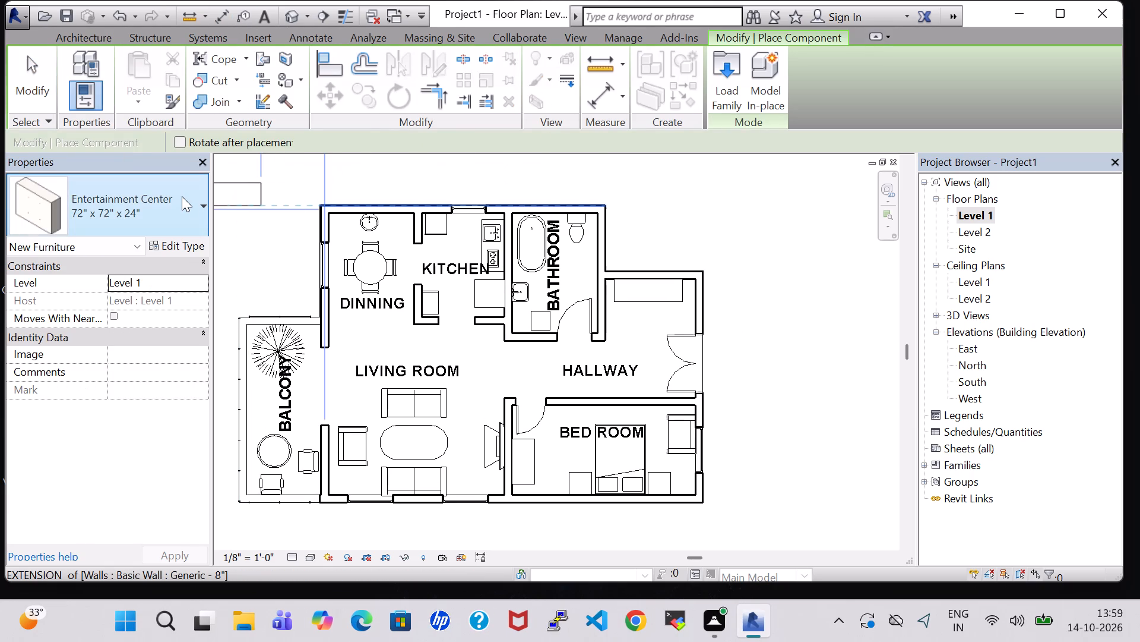
pyautogui.press('Escape')
pyautogui.click(187, 80)
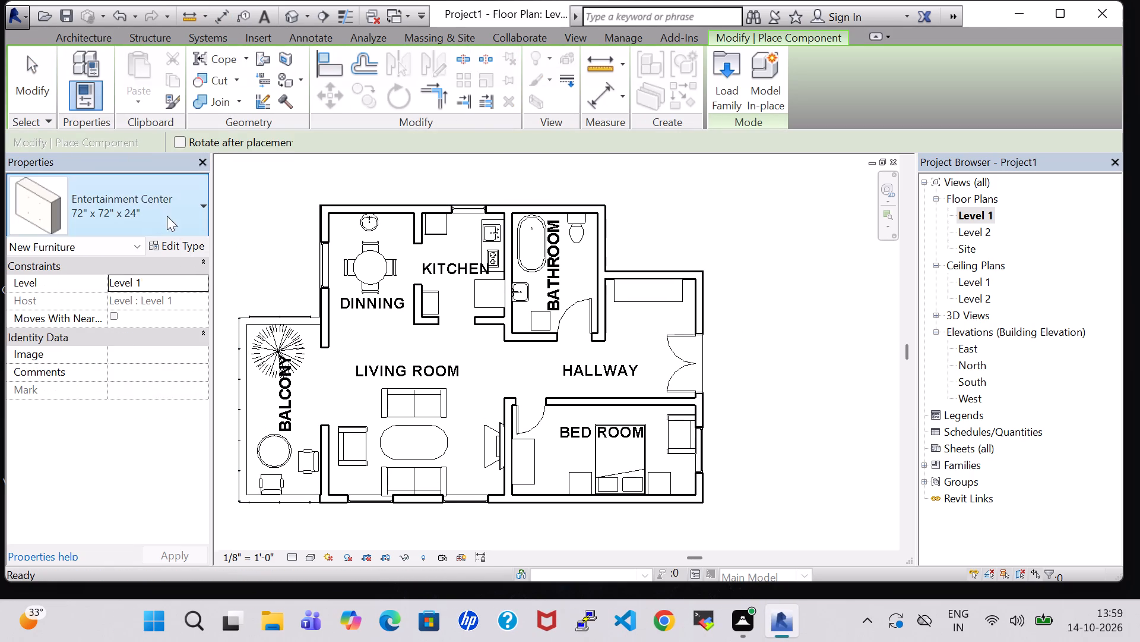
pyautogui.click(167, 216)
pyautogui.scroll(-1, 117, 336)
pyautogui.scroll(-3, 94, 599)
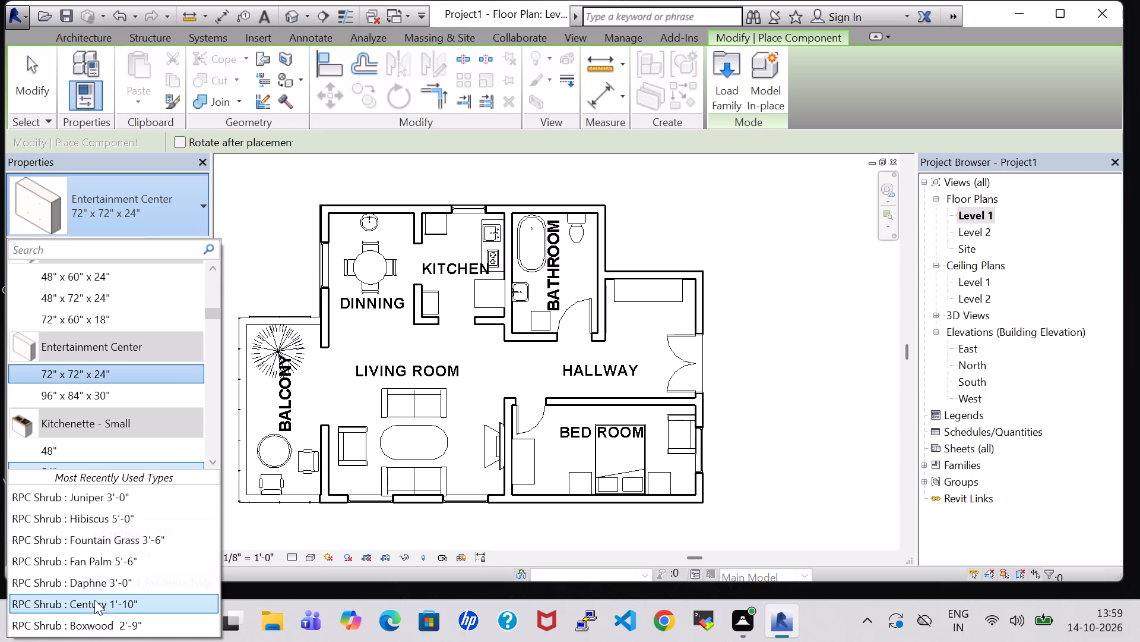
pyautogui.scroll(1, 95, 588)
pyautogui.scroll(-2, 102, 381)
pyautogui.scroll(-20, 102, 380)
pyautogui.scroll(-2, 102, 380)
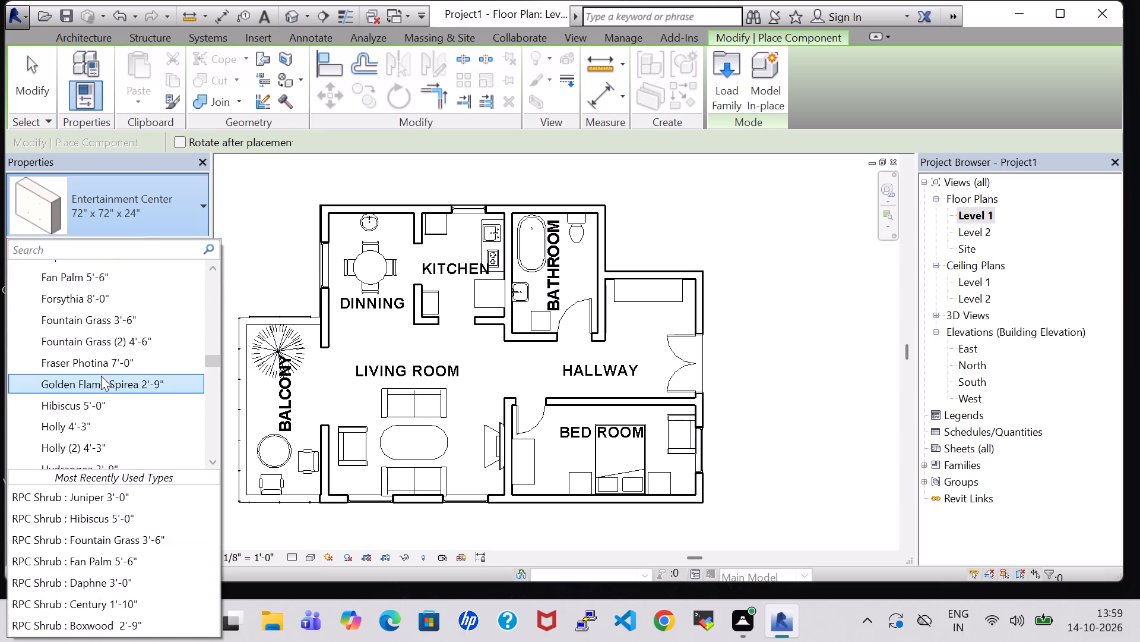
pyautogui.scroll(-20, 101, 376)
pyautogui.scroll(-20, 101, 376)
pyautogui.scroll(-2, 101, 376)
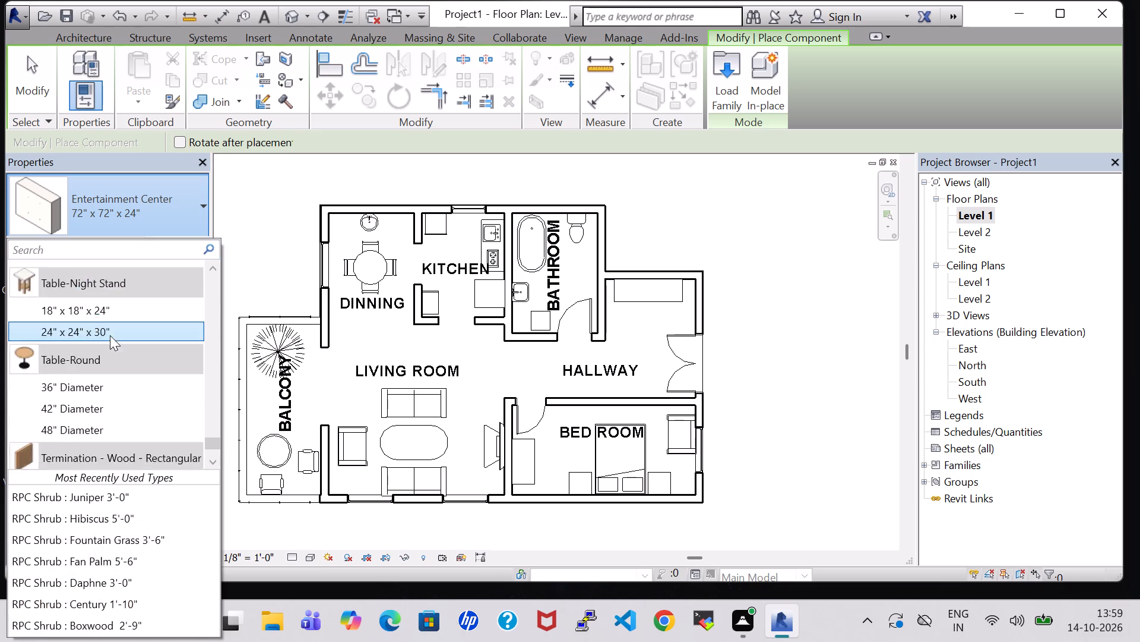
pyautogui.scroll(-8, 110, 335)
pyautogui.scroll(7, 110, 335)
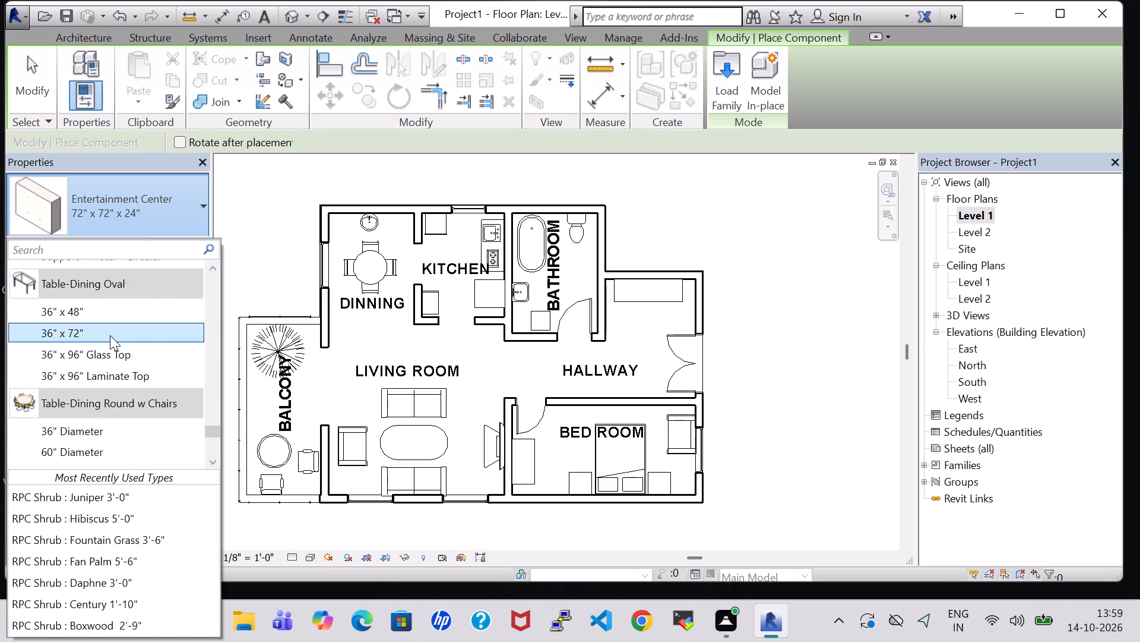
pyautogui.scroll(6, 110, 335)
pyautogui.scroll(16, 110, 335)
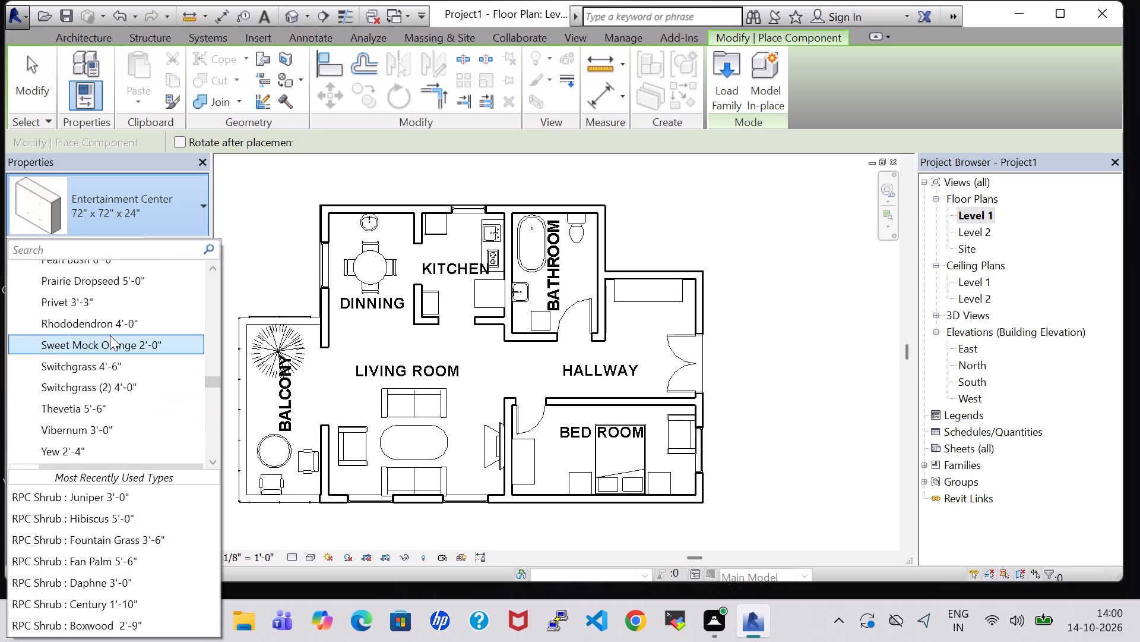
pyautogui.scroll(20, 110, 335)
pyautogui.scroll(6, 110, 335)
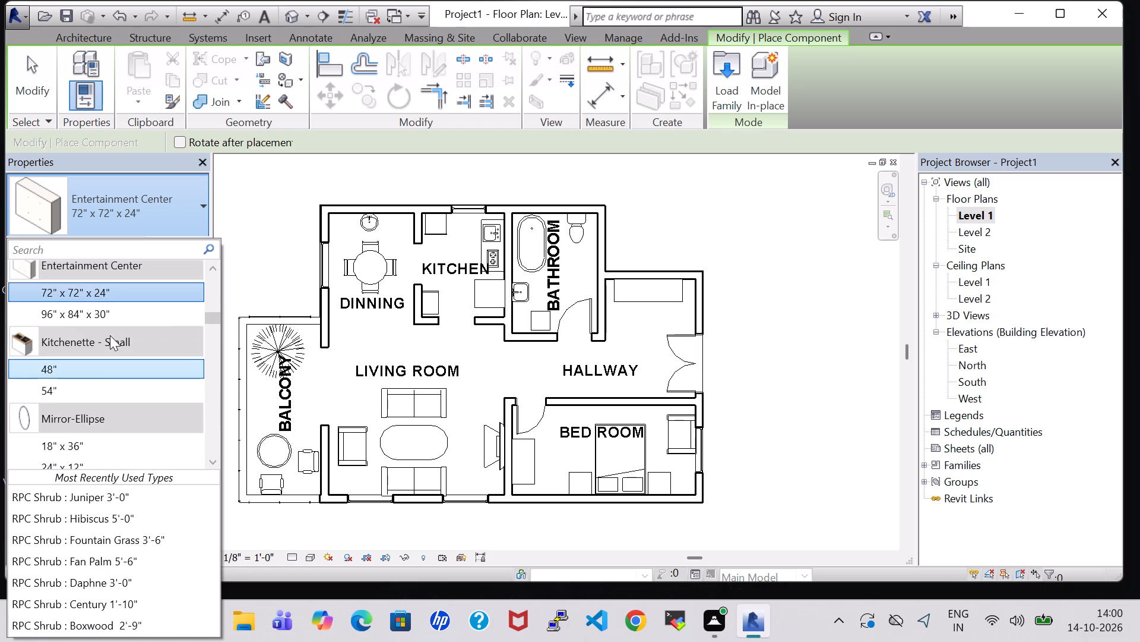
pyautogui.scroll(10, 110, 335)
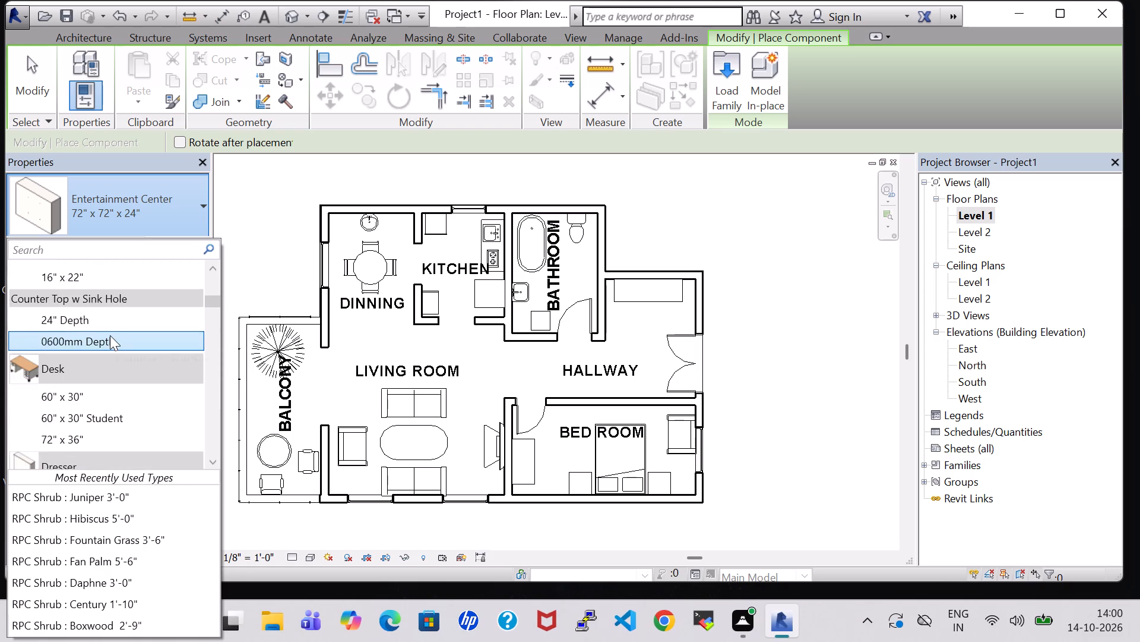
pyautogui.scroll(9, 110, 335)
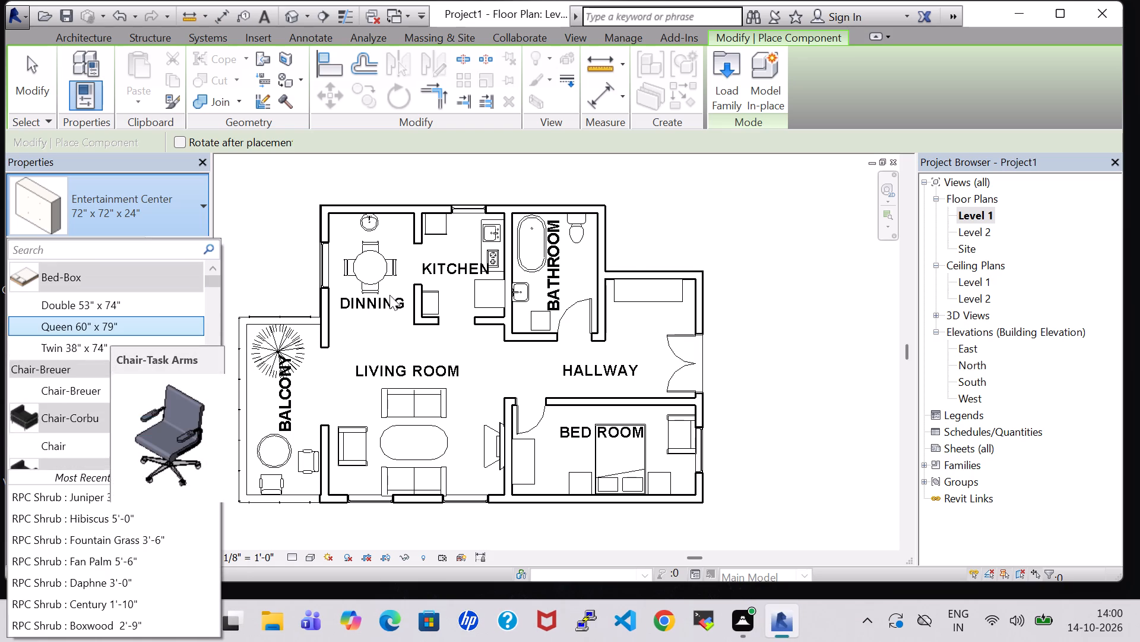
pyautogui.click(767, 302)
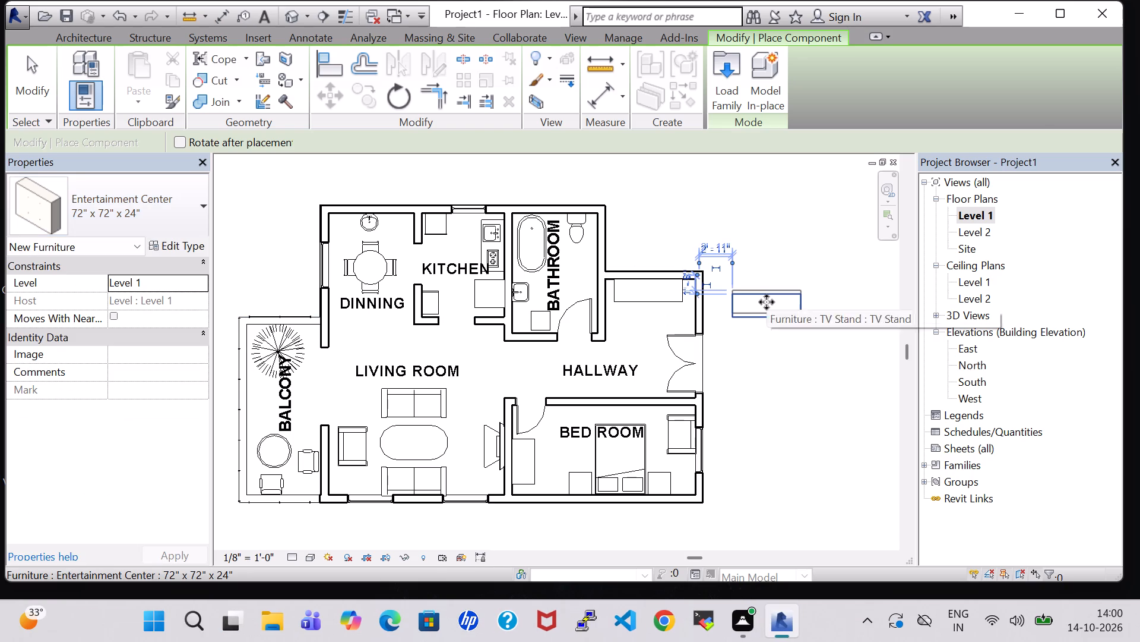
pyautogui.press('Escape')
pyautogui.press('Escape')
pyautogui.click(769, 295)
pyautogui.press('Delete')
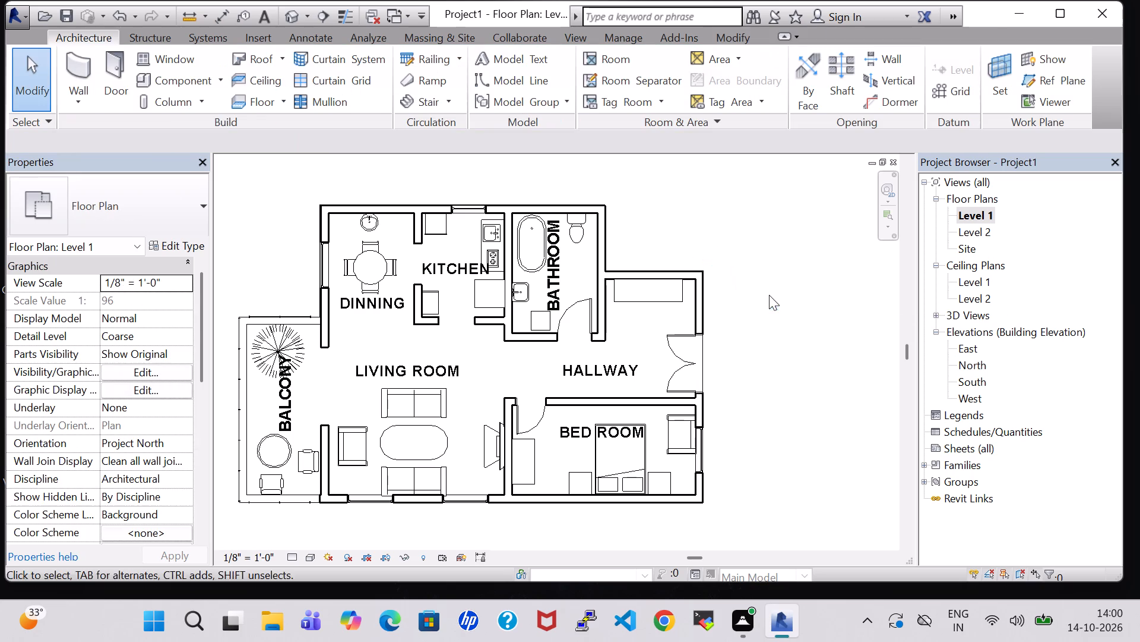
# Copy the living room's 50" flat screen TV and paste the copy at the wall between the hallway and the bedroom.
pyautogui.click(498, 443)
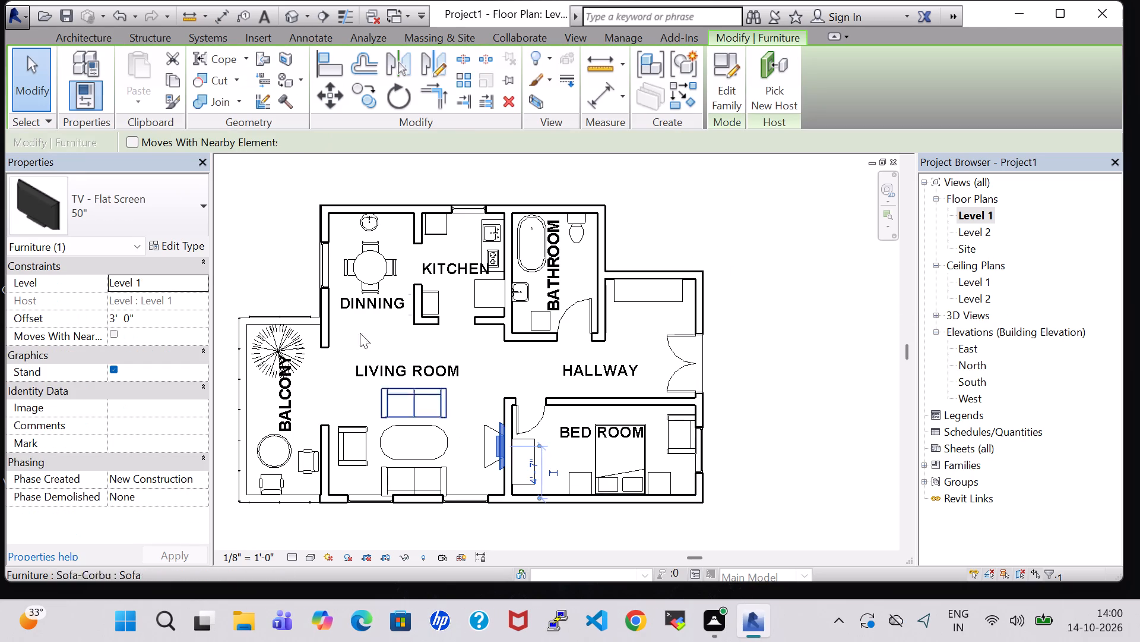
pyautogui.click(173, 75)
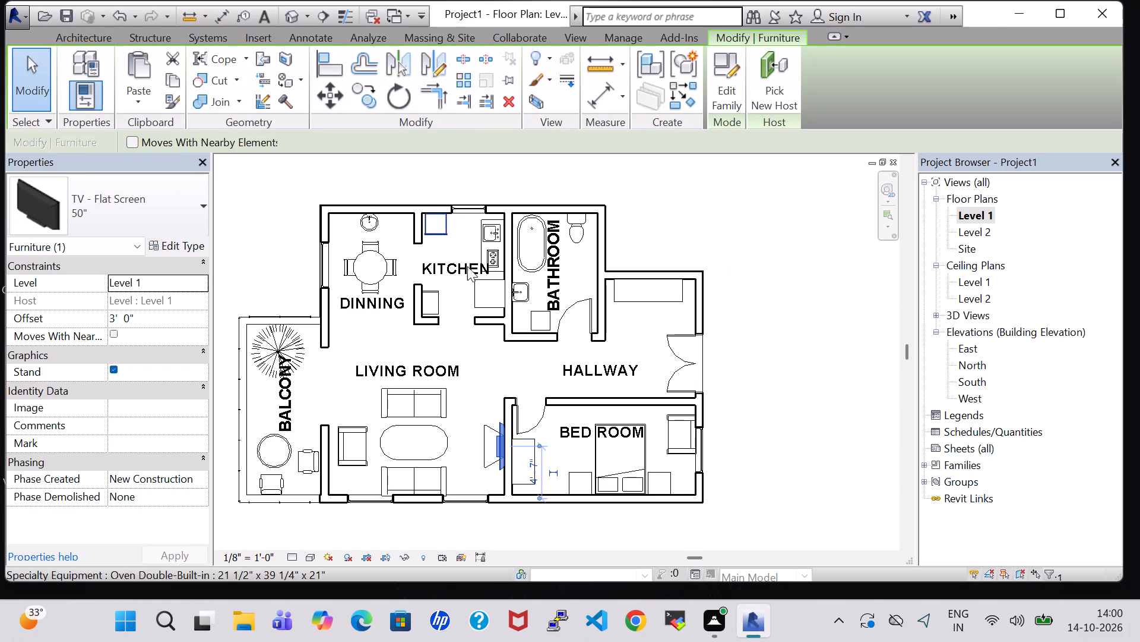
pyautogui.click(138, 87)
pyautogui.click(185, 131)
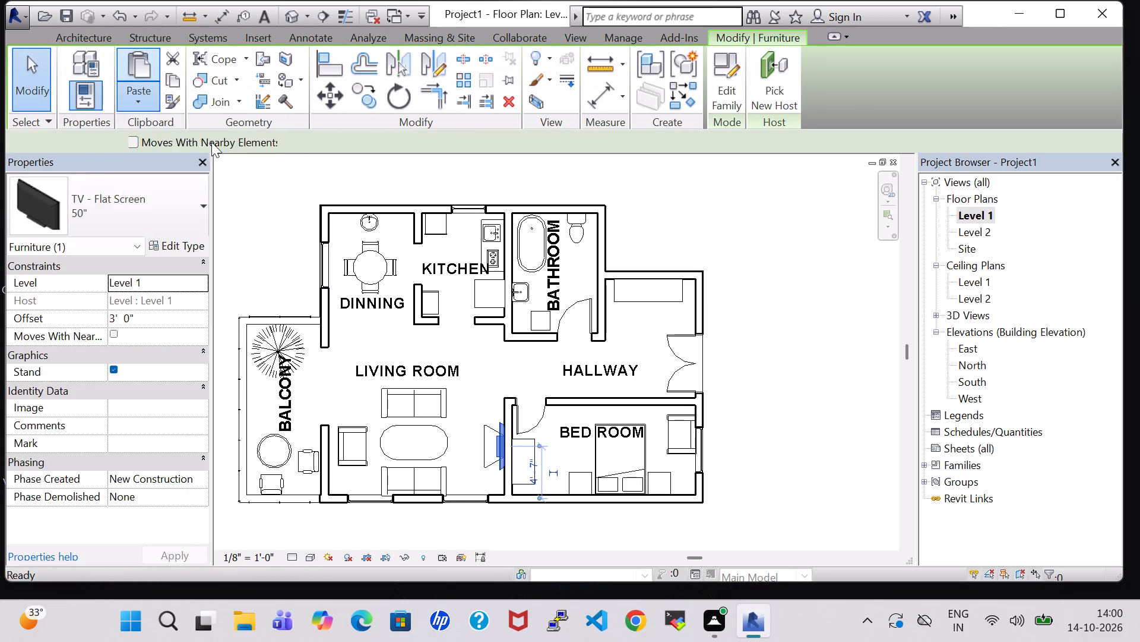
pyautogui.scroll(4, 720, 426)
pyautogui.scroll(2, 579, 388)
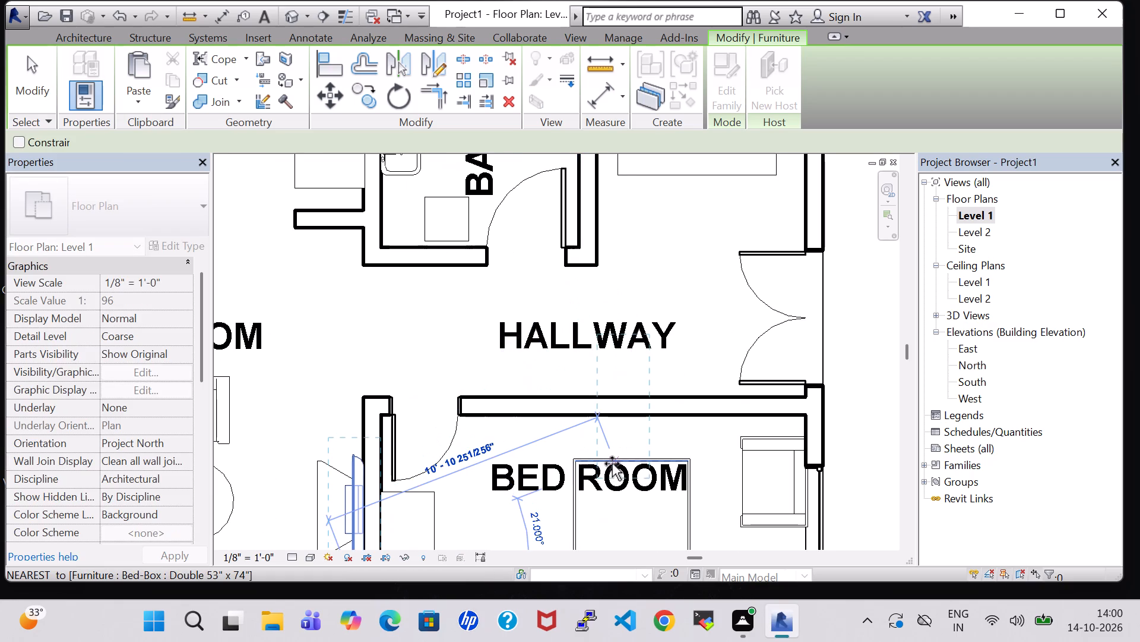
pyautogui.press('space')
pyautogui.click(626, 442)
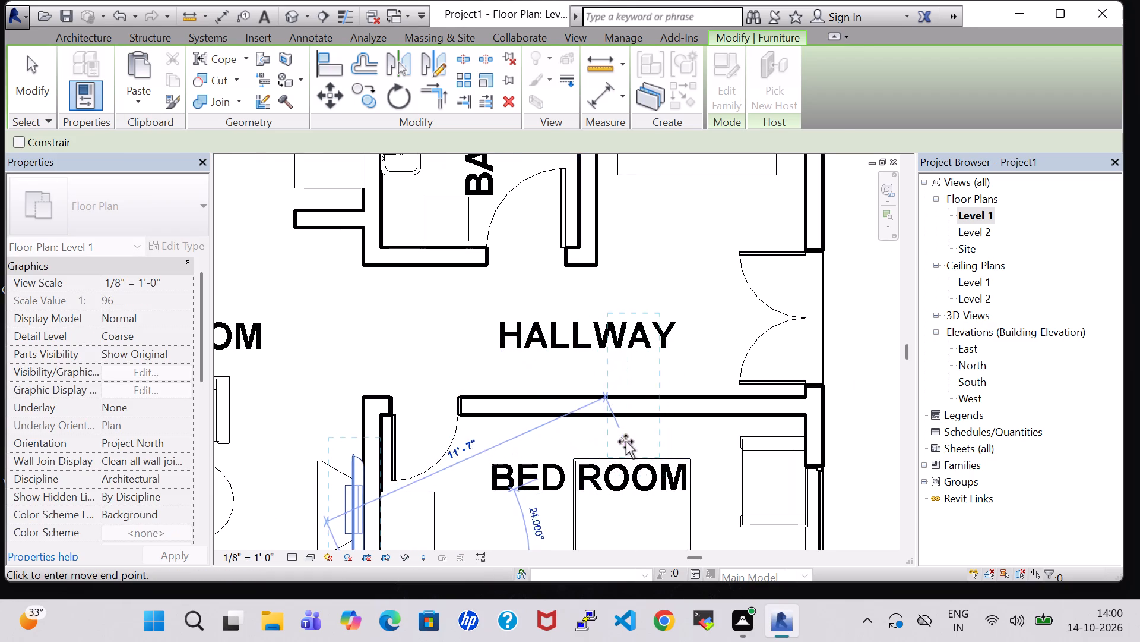
pyautogui.press('space')
pyautogui.press('space')
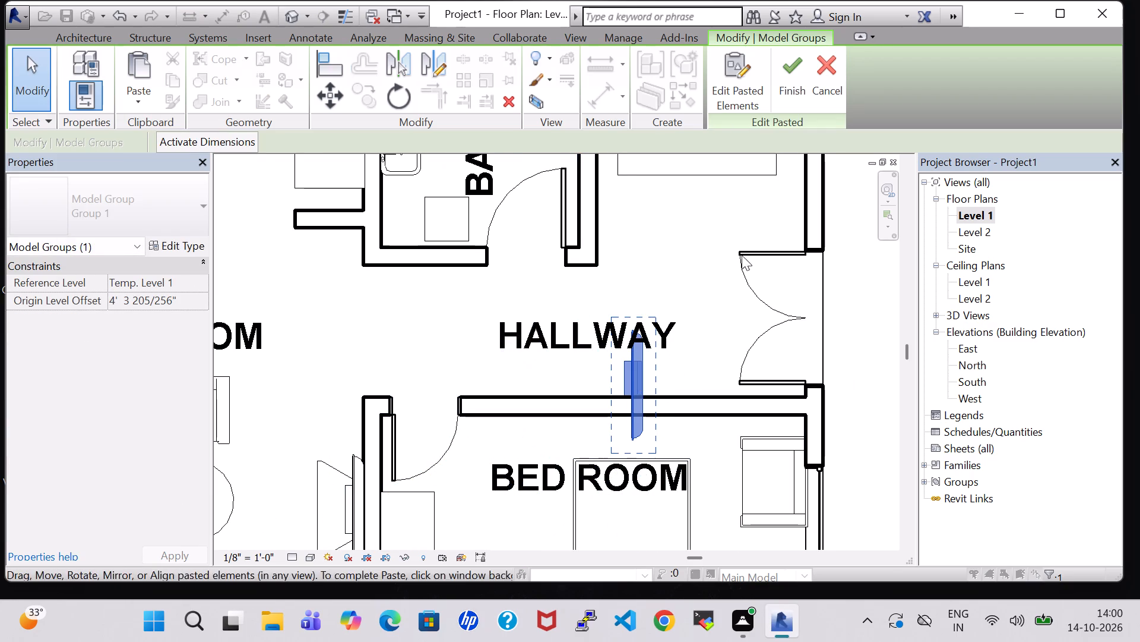
pyautogui.press('Escape')
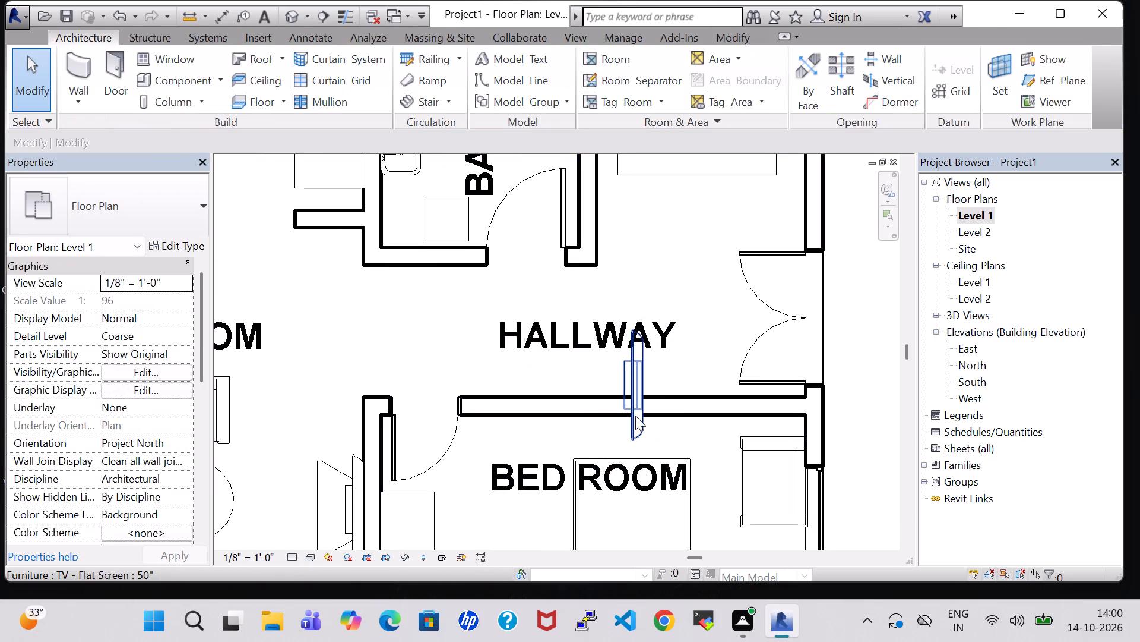
# Rotate the pasted TV parallel to the hallway wall and shift it onto the bedroom side, centred opposite the foot of the bed.
pyautogui.click(635, 416)
pyautogui.press('space')
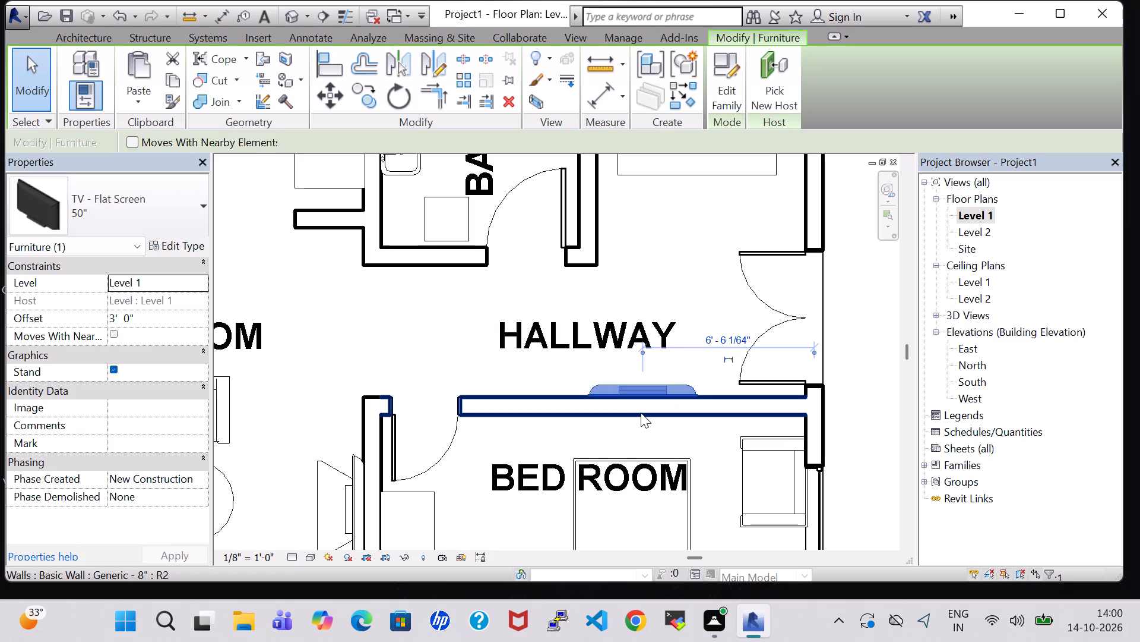
pyautogui.press('Down')
pyautogui.press('Down')
pyautogui.press('Down')
pyautogui.press('Down')
pyautogui.press('Down')
pyautogui.press('Down')
pyautogui.press('Down')
pyautogui.press('Down')
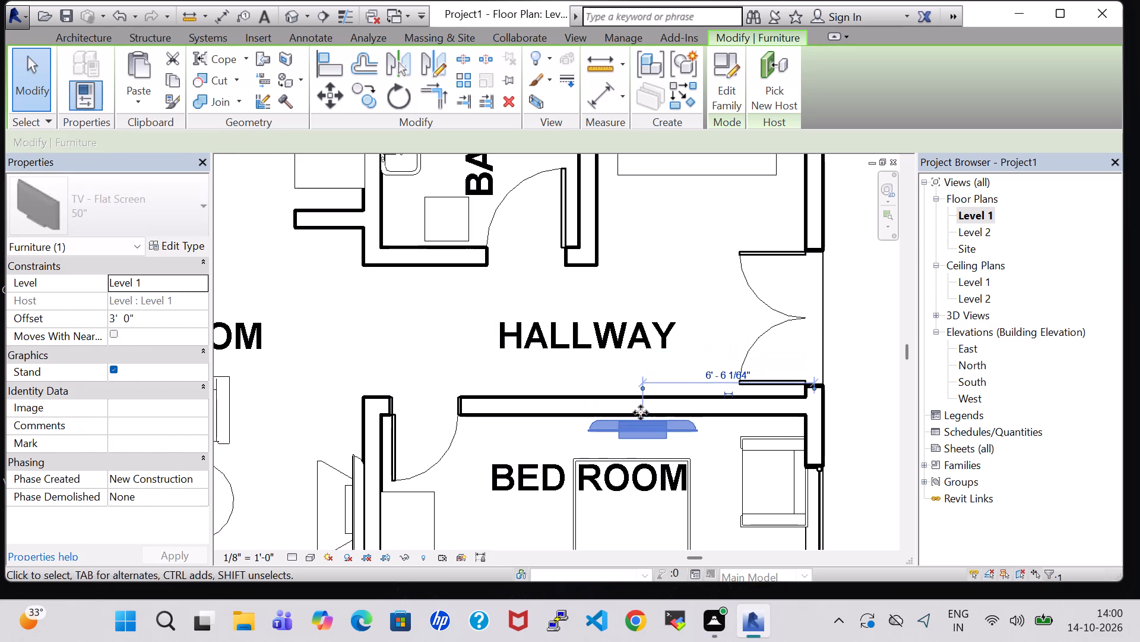
pyautogui.press('Up')
pyautogui.press('Left')
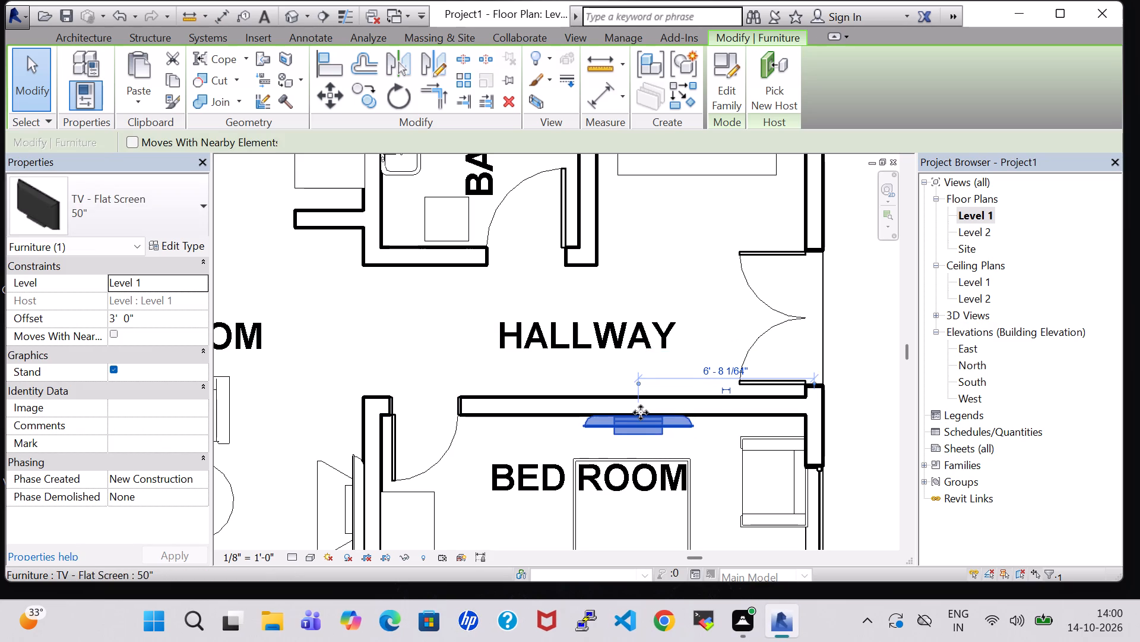
pyautogui.press('Left')
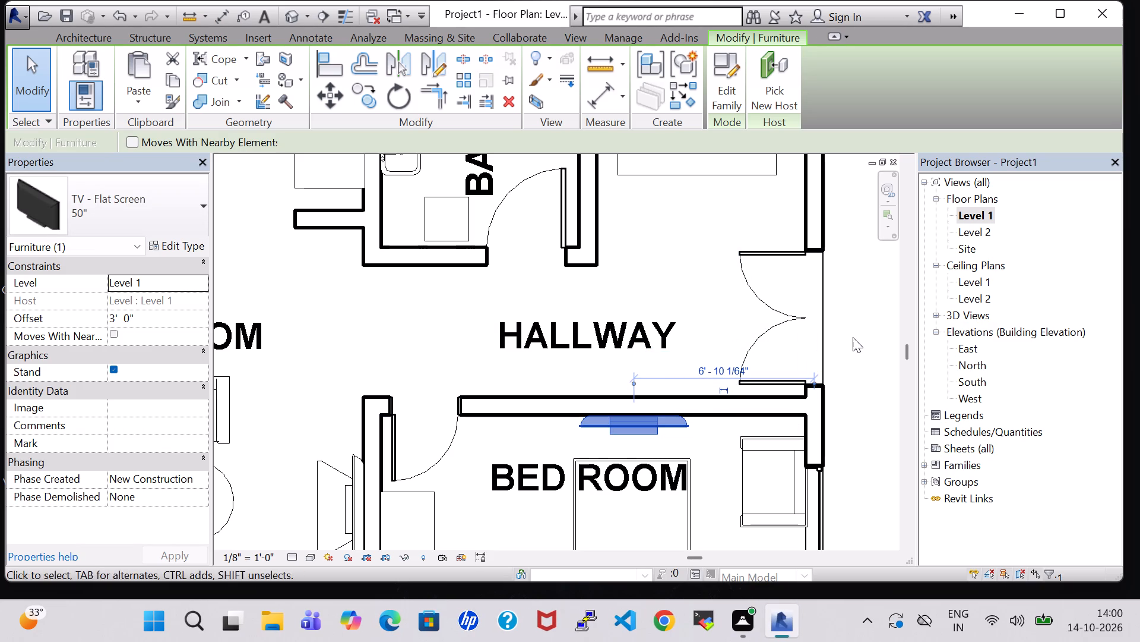
pyautogui.click(843, 360)
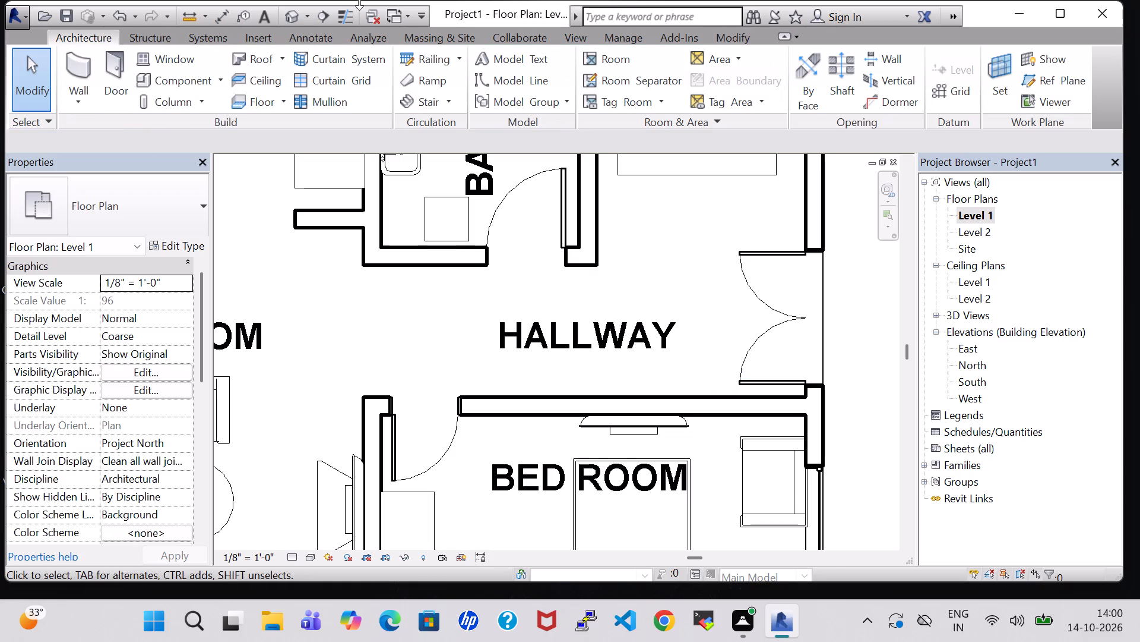
# In the 3D view, set the bedroom TV's offset to 4' 0".
pyautogui.click(290, 17)
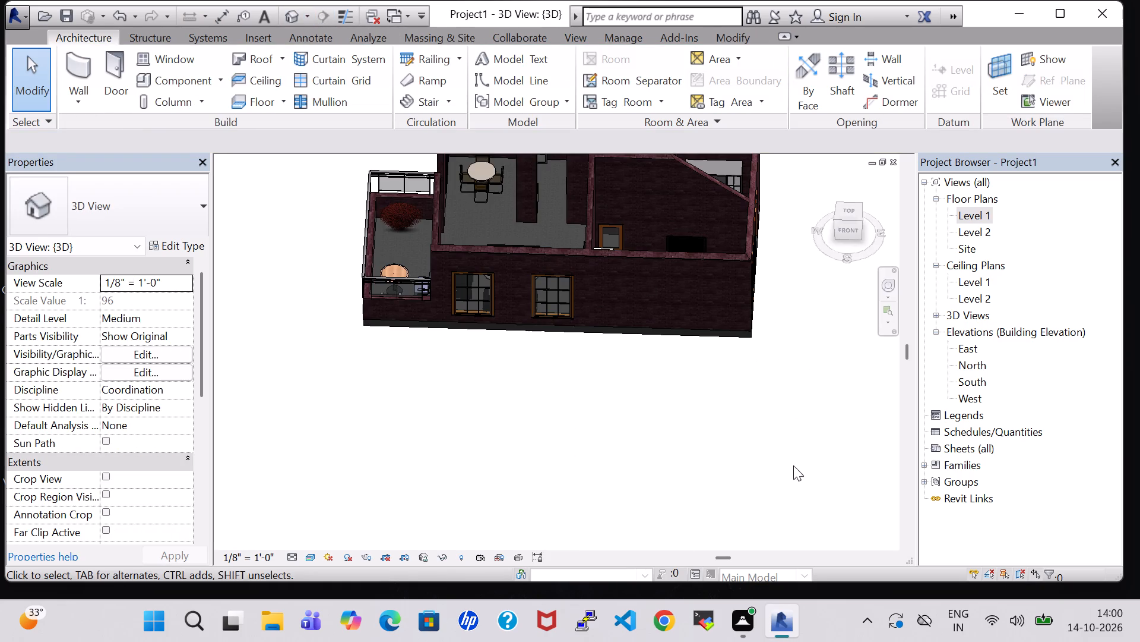
pyautogui.keyDown('shift'); pyautogui.moveTo(648, 433); pyautogui.dragTo(647, 474, button='middle'); pyautogui.keyUp('shift')
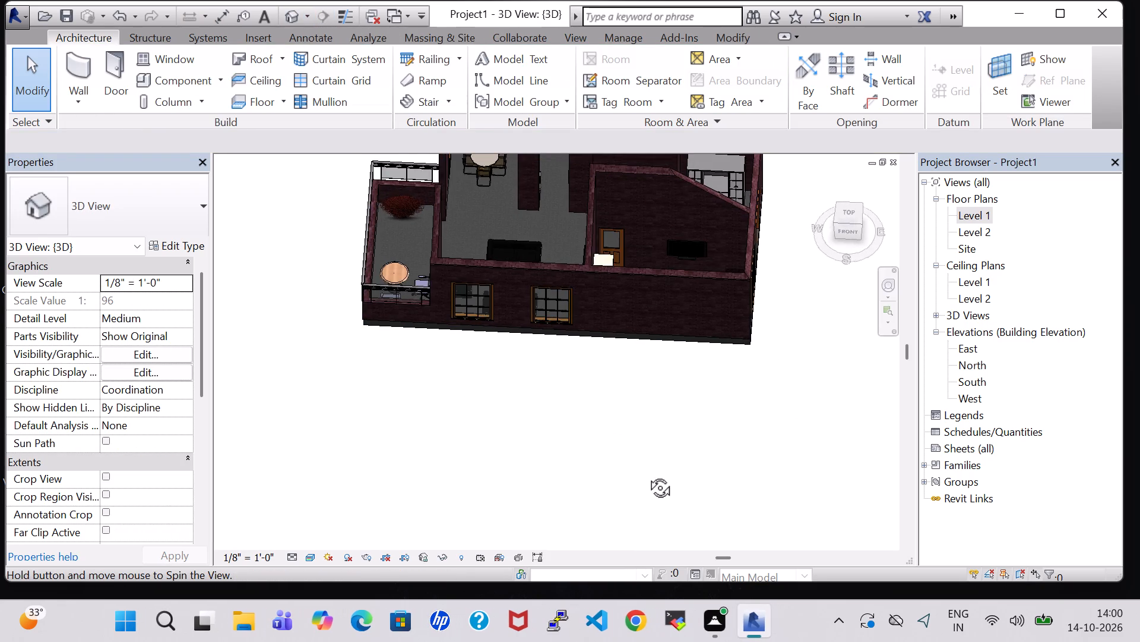
pyautogui.keyDown('shift'); pyautogui.moveTo(647, 474); pyautogui.dragTo(675, 484, button='middle'); pyautogui.keyUp('shift')
pyautogui.scroll(4, 756, 276)
pyautogui.moveTo(666, 374); pyautogui.dragTo(608, 335, button='middle')
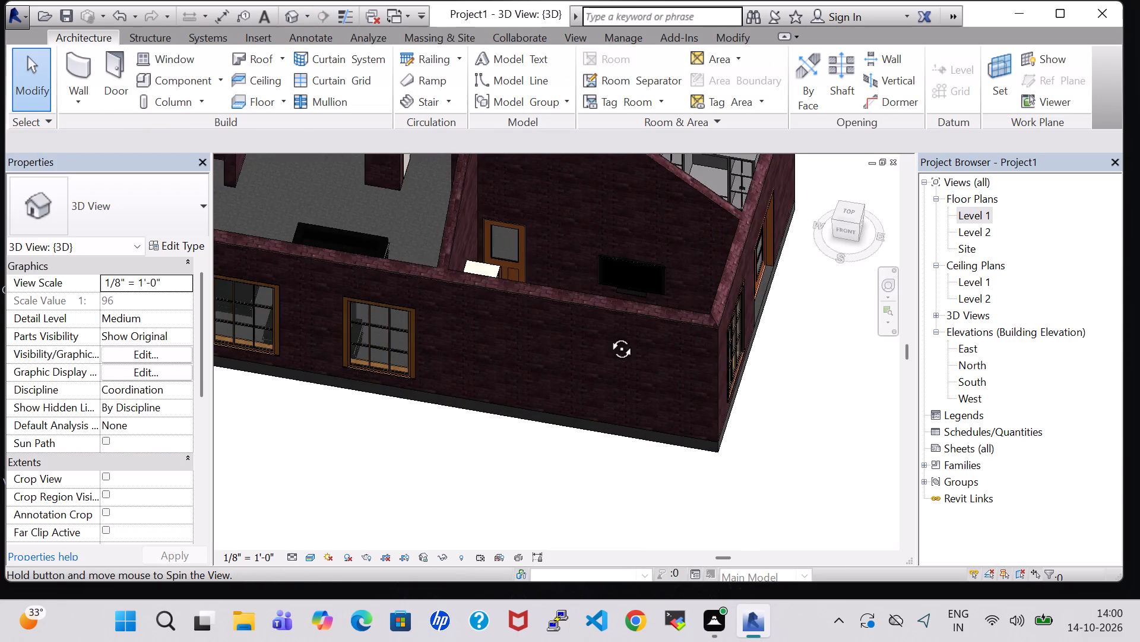
pyautogui.moveTo(608, 335); pyautogui.dragTo(608, 304, button='middle')
pyautogui.click(623, 256)
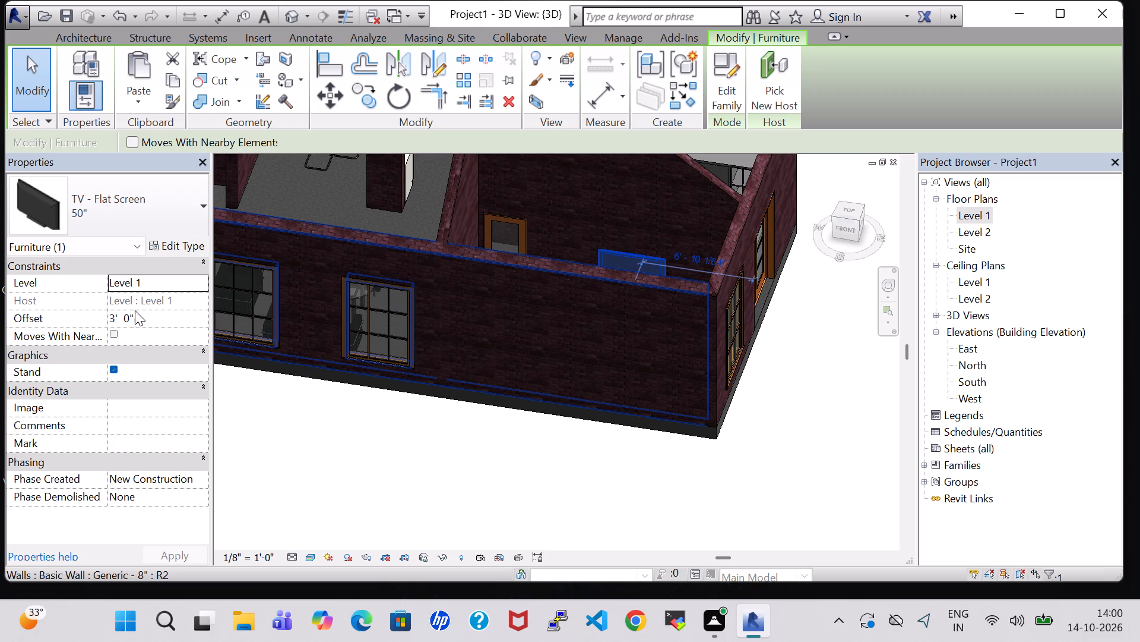
pyautogui.click(119, 319)
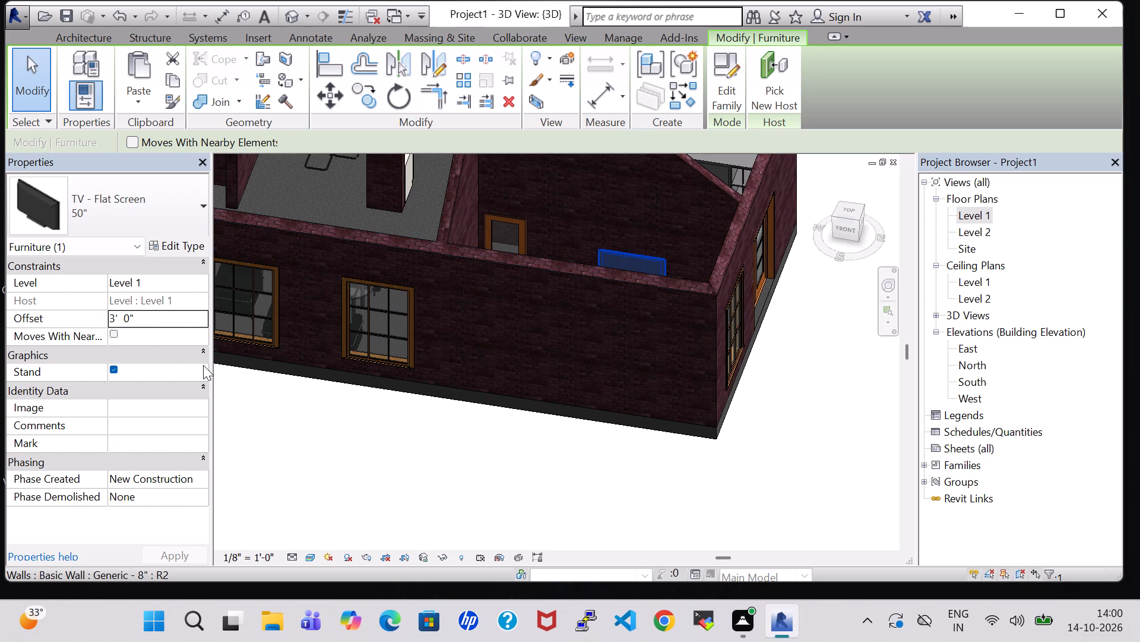
pyautogui.press('Left')
pyautogui.press('BackSpace')
pyautogui.press('4')
pyautogui.press('Return')
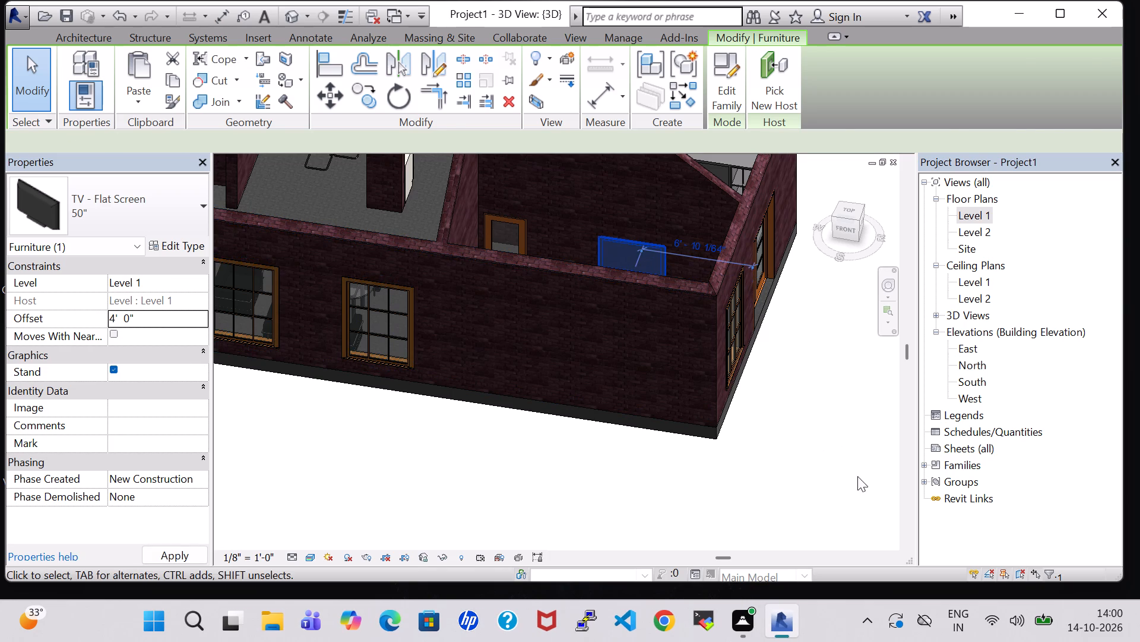
pyautogui.click(825, 477)
# Set the living room TV's offset to 4' 0" in the 3D view.
pyautogui.keyDown('shift'); pyautogui.moveTo(758, 338); pyautogui.dragTo(775, 422, button='middle'); pyautogui.keyUp('shift')
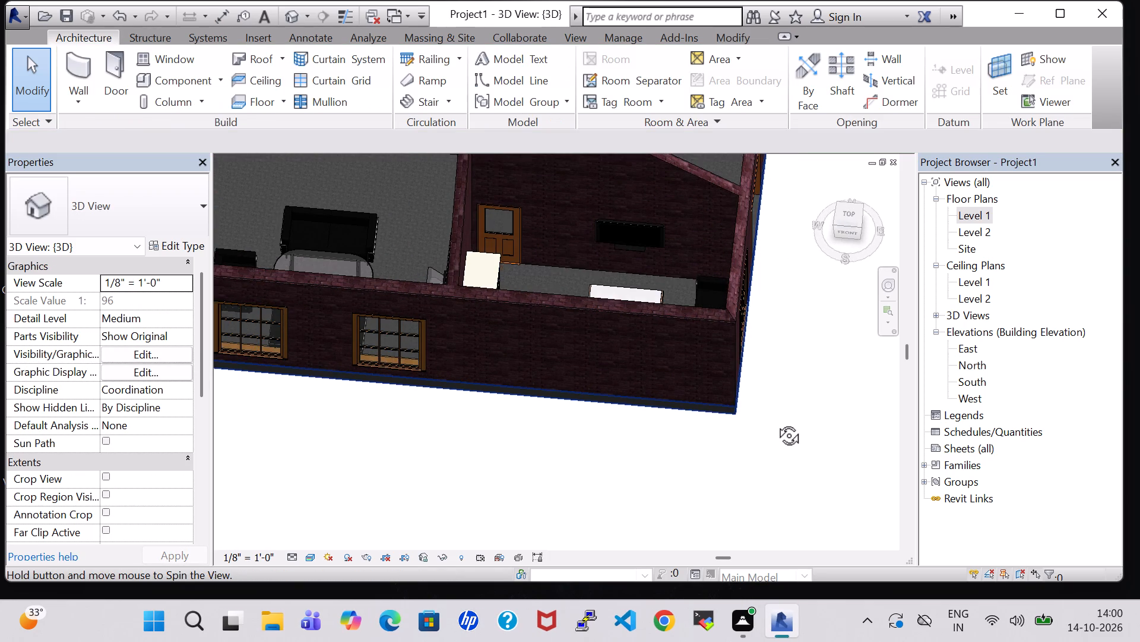
pyautogui.keyDown('shift'); pyautogui.moveTo(775, 422); pyautogui.dragTo(737, 463, button='middle'); pyautogui.keyUp('shift')
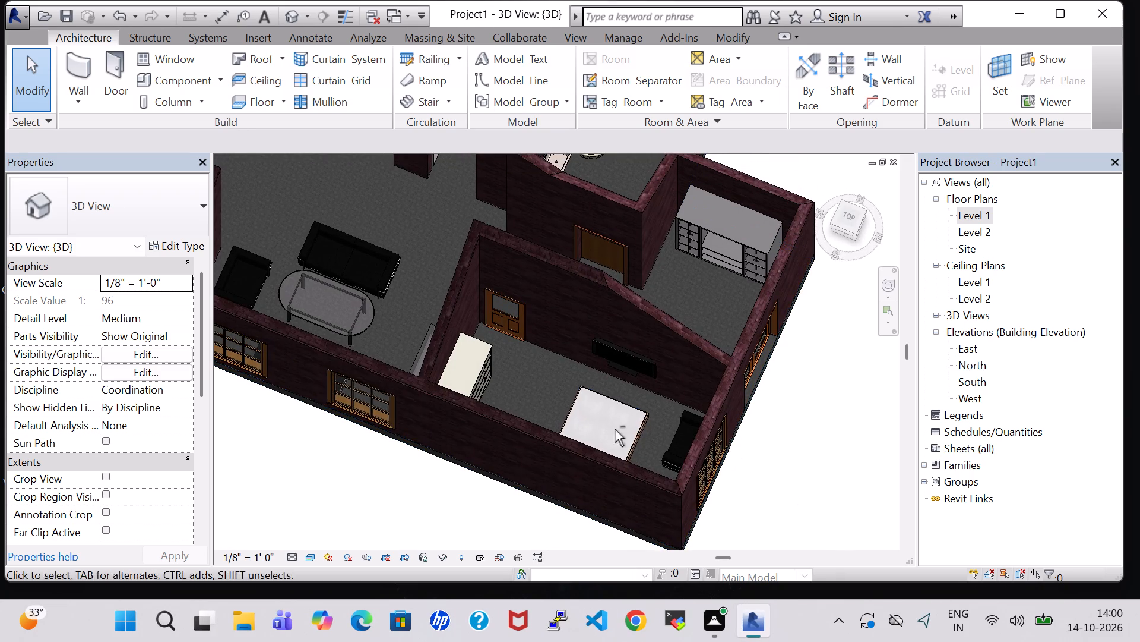
pyautogui.keyDown('shift'); pyautogui.moveTo(338, 493); pyautogui.dragTo(470, 487, button='middle'); pyautogui.keyUp('shift')
pyautogui.moveTo(440, 373); pyautogui.dragTo(617, 342, button='middle')
pyautogui.keyDown('shift'); pyautogui.moveTo(611, 344); pyautogui.dragTo(627, 297, button='middle'); pyautogui.keyUp('shift')
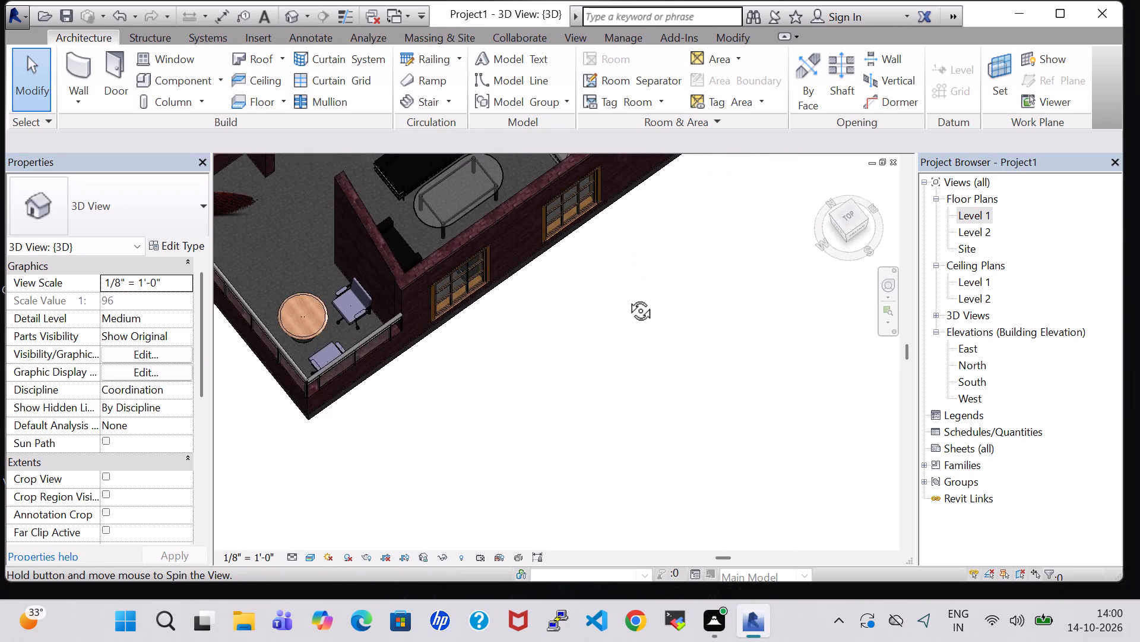
pyautogui.keyDown('shift'); pyautogui.moveTo(627, 297); pyautogui.dragTo(638, 200, button='middle'); pyautogui.keyUp('shift')
pyautogui.moveTo(530, 367); pyautogui.dragTo(663, 391, button='middle')
pyautogui.moveTo(582, 245); pyautogui.dragTo(598, 418, button='middle')
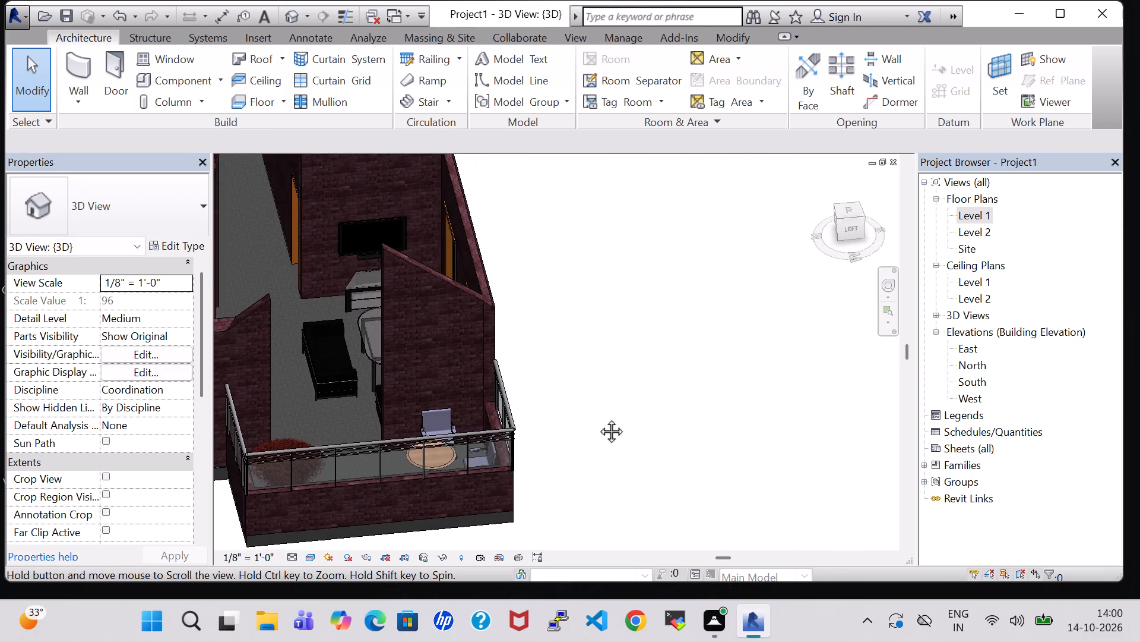
pyautogui.moveTo(598, 418); pyautogui.dragTo(615, 461, button='middle')
pyautogui.click(391, 329)
pyautogui.click(394, 322)
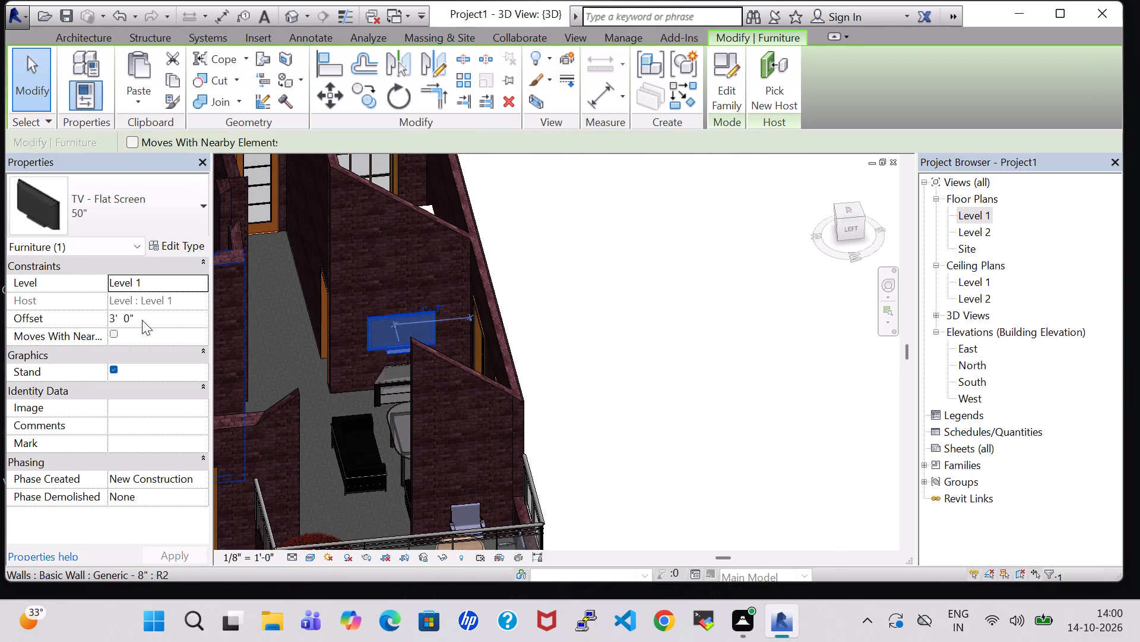
pyautogui.click(117, 314)
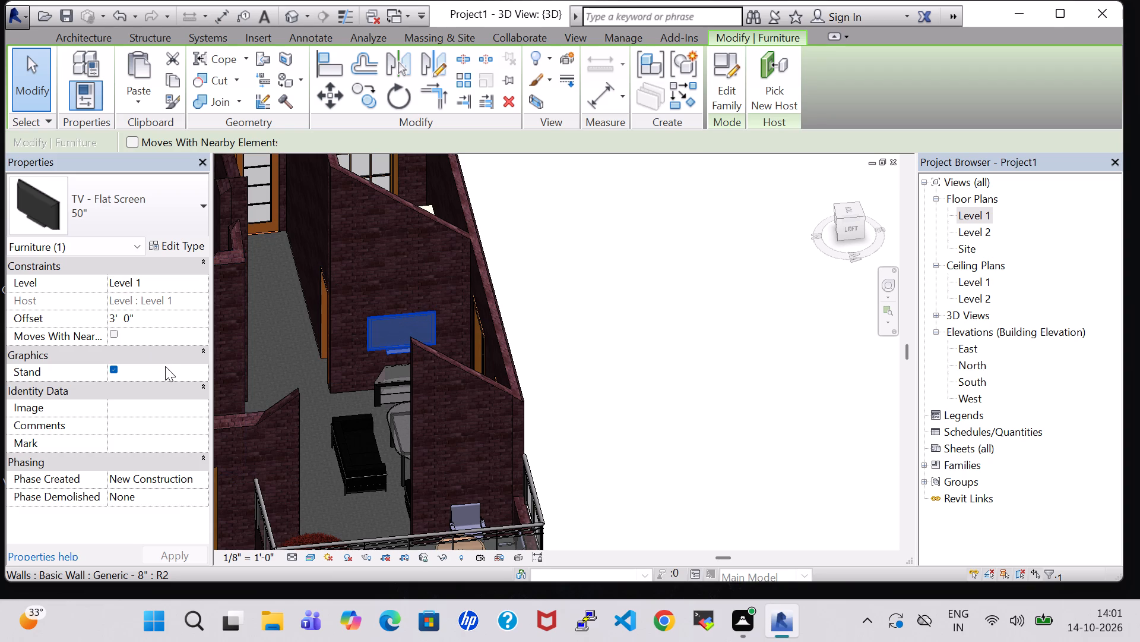
pyautogui.press('BackSpace')
pyautogui.press('4')
pyautogui.press('Return')
pyautogui.click(625, 307)
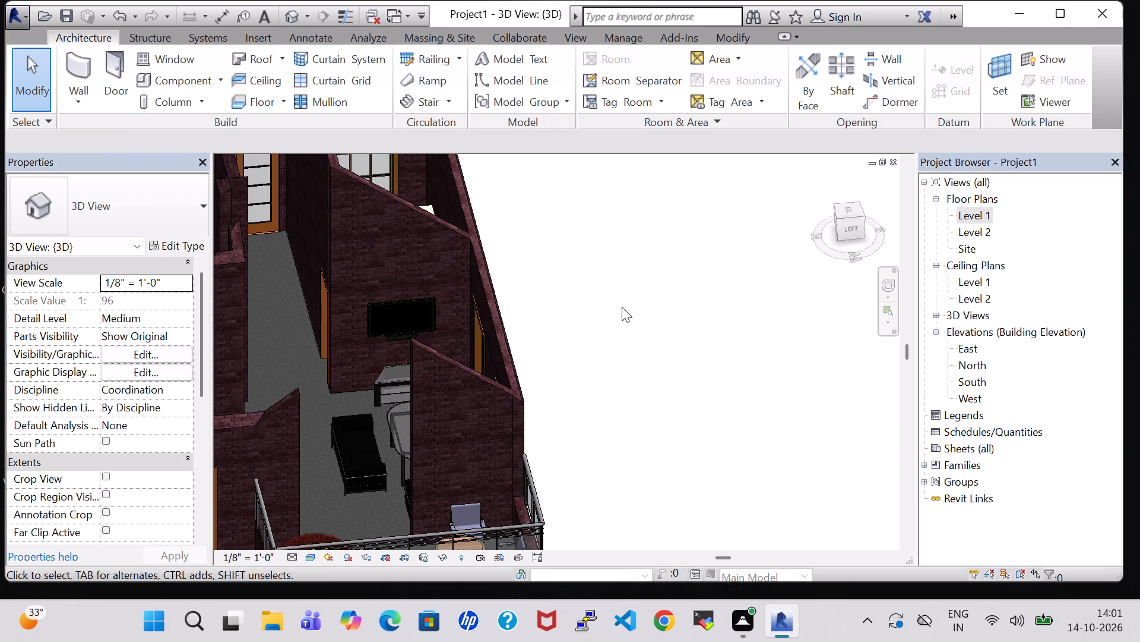
# Examine the living room, dining, kitchen and bedroom layout in 3D from several angles.
pyautogui.keyDown('shift'); pyautogui.moveTo(622, 307); pyautogui.dragTo(458, 404, button='middle'); pyautogui.keyUp('shift')
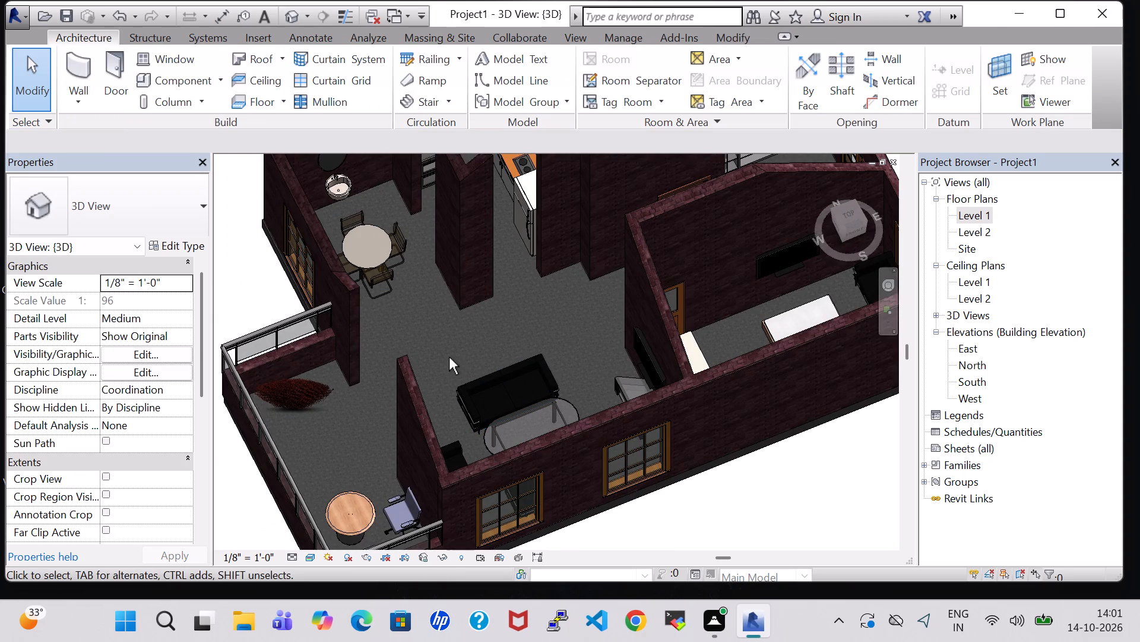
pyautogui.keyDown('shift'); pyautogui.moveTo(473, 345); pyautogui.dragTo(451, 307, button='middle'); pyautogui.keyUp('shift')
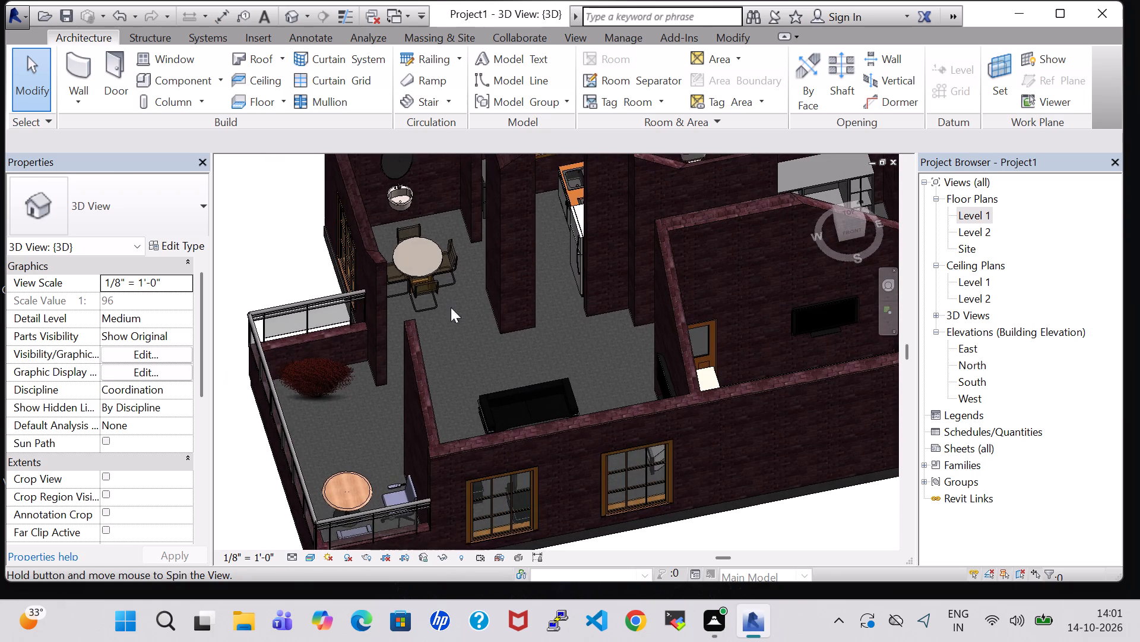
pyautogui.keyDown('shift'); pyautogui.moveTo(498, 334); pyautogui.dragTo(455, 344, button='middle'); pyautogui.keyUp('shift')
pyautogui.keyDown('shift'); pyautogui.moveTo(520, 352); pyautogui.dragTo(519, 357, button='middle'); pyautogui.keyUp('shift')
pyautogui.keyDown('shift'); pyautogui.moveTo(528, 335); pyautogui.dragTo(528, 300, button='middle'); pyautogui.keyUp('shift')
pyautogui.keyDown('shift'); pyautogui.moveTo(644, 330); pyautogui.dragTo(578, 381, button='middle'); pyautogui.keyUp('shift')
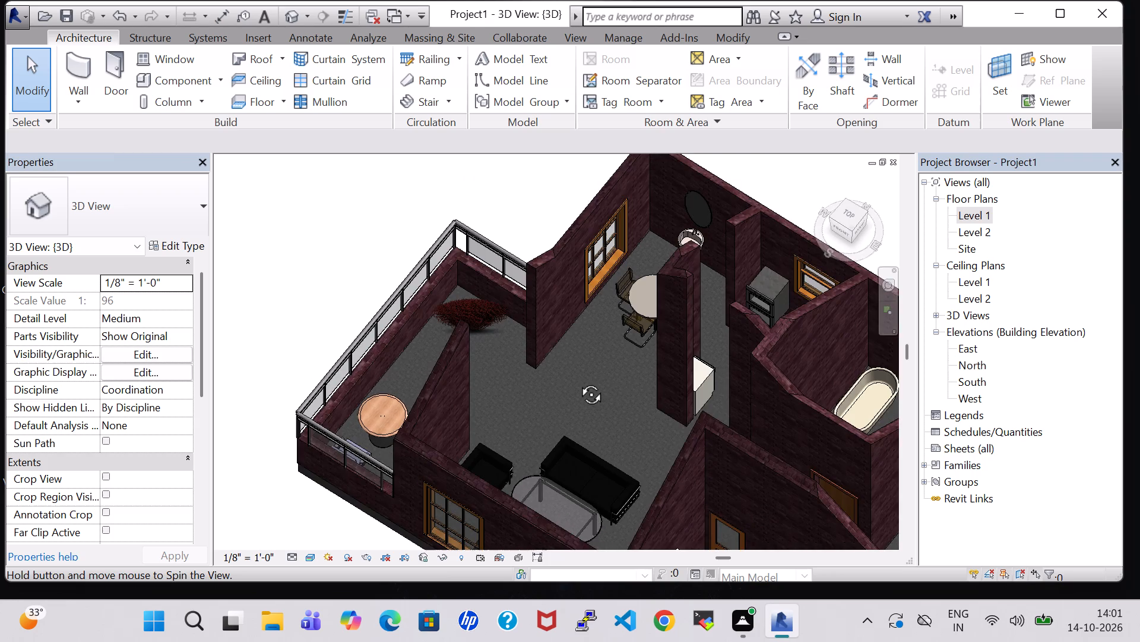
pyautogui.keyDown('shift'); pyautogui.moveTo(578, 381); pyautogui.dragTo(653, 339, button='middle'); pyautogui.keyUp('shift')
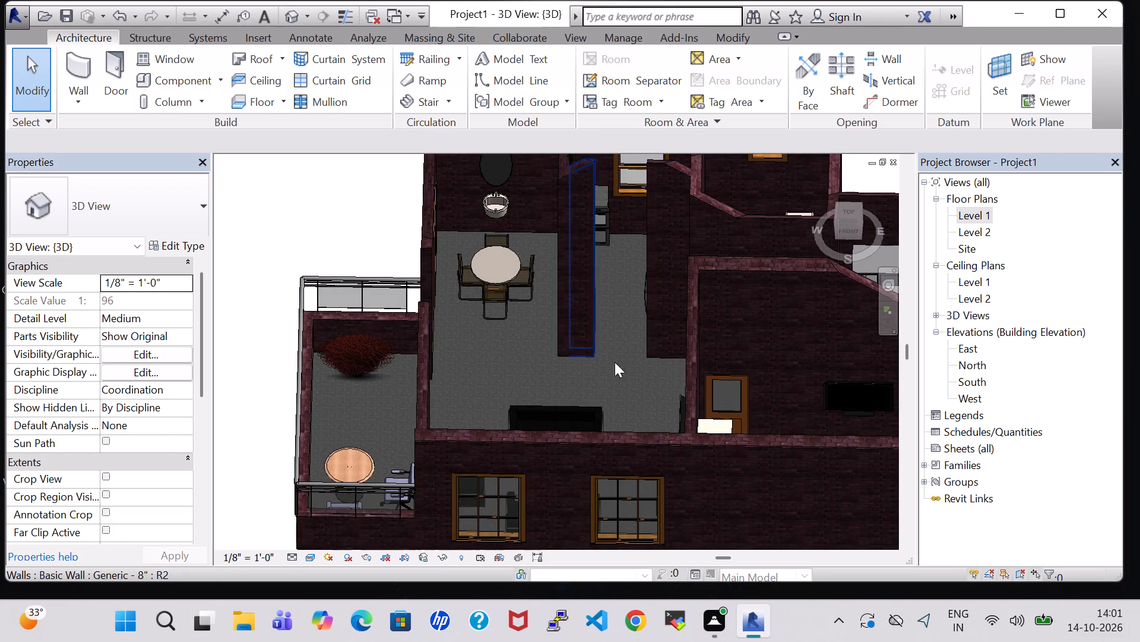
pyautogui.keyDown('shift'); pyautogui.middleClick(634, 360); pyautogui.keyUp('shift')
pyautogui.keyDown('shift'); pyautogui.middleClick(717, 330); pyautogui.keyUp('shift')
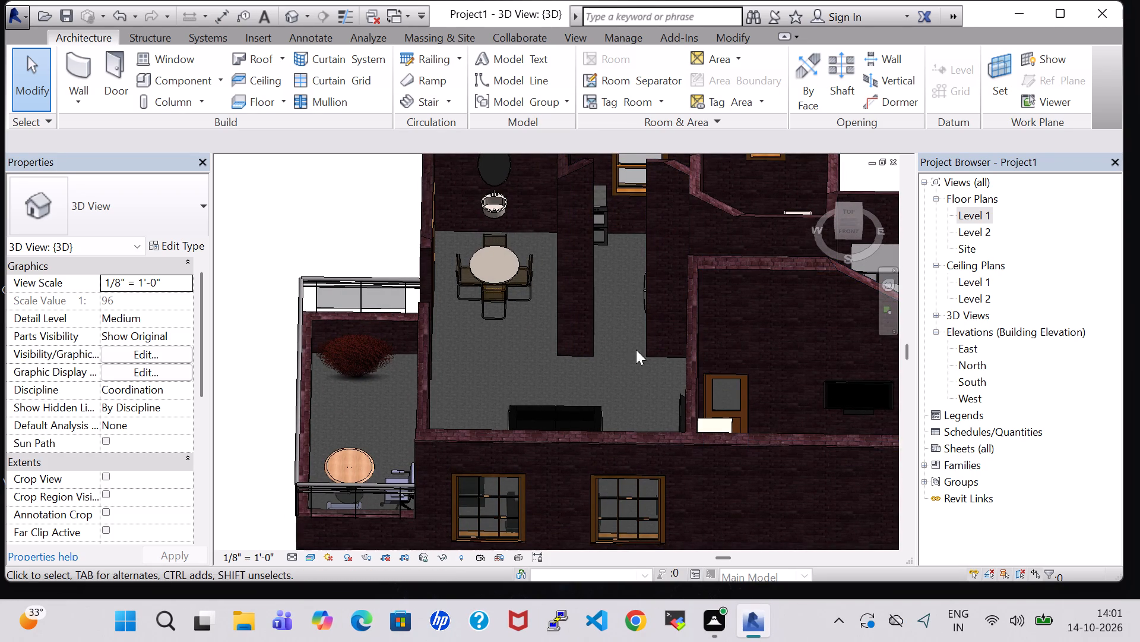
pyautogui.keyDown('shift'); pyautogui.moveTo(604, 378); pyautogui.dragTo(639, 363, button='middle'); pyautogui.keyUp('shift')
pyautogui.keyDown('shift'); pyautogui.moveTo(576, 350); pyautogui.dragTo(650, 316, button='middle'); pyautogui.keyUp('shift')
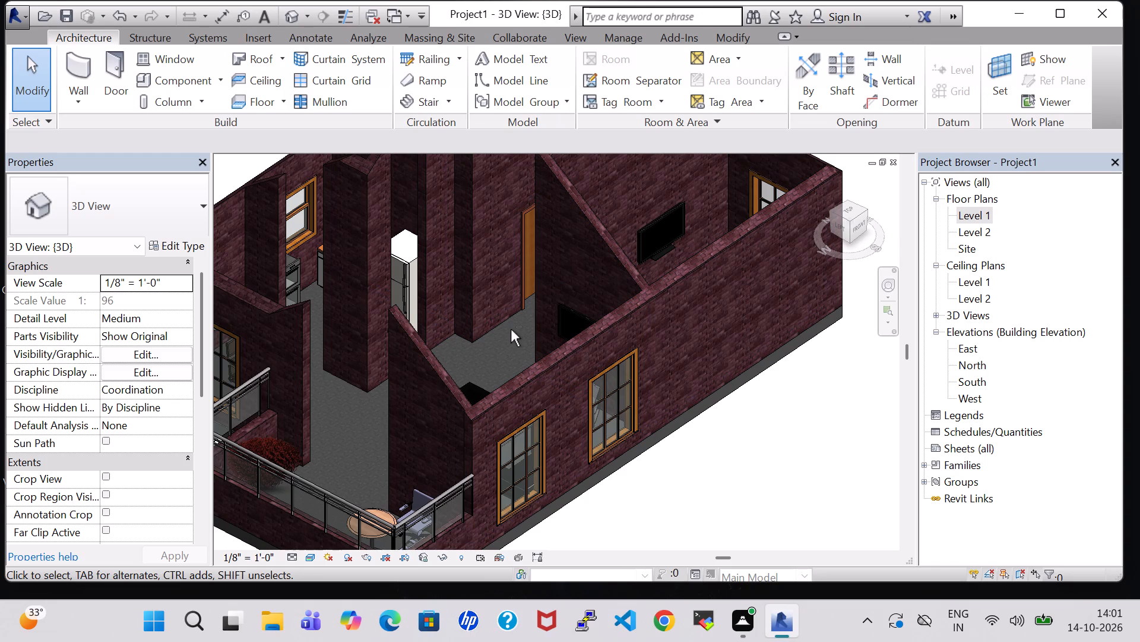
# In the Level 1 floor plan, extend the short kitchen wall beside the bathroom slightly into the kitchen opening with a Generic - 8" wall.
pyautogui.doubleClick(977, 215)
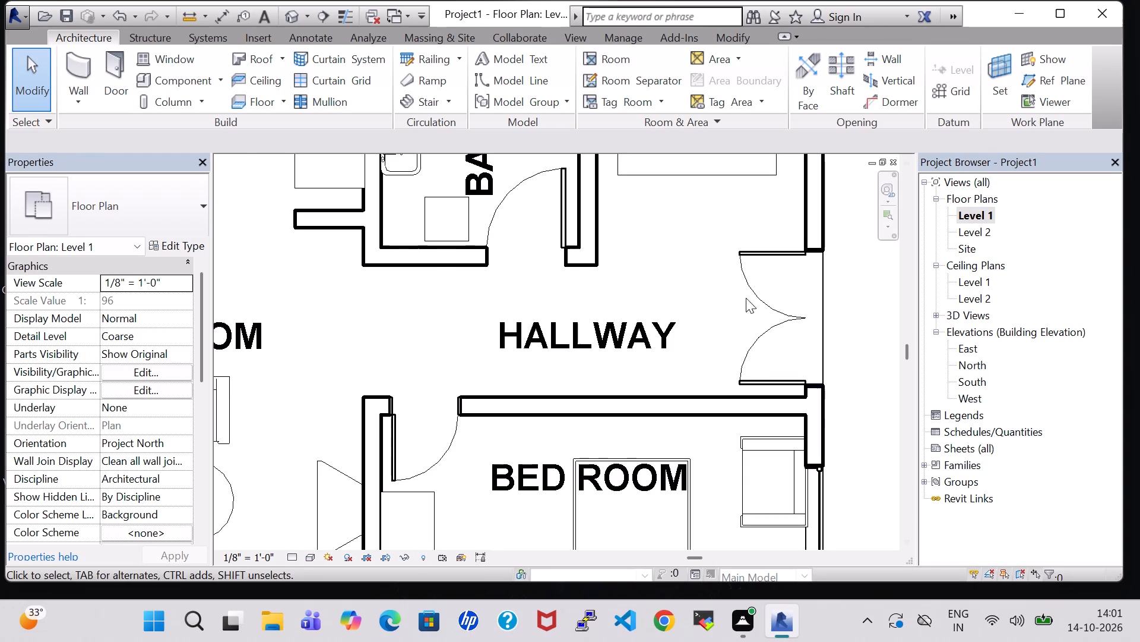
pyautogui.scroll(-2, 661, 306)
pyautogui.scroll(-2, 590, 285)
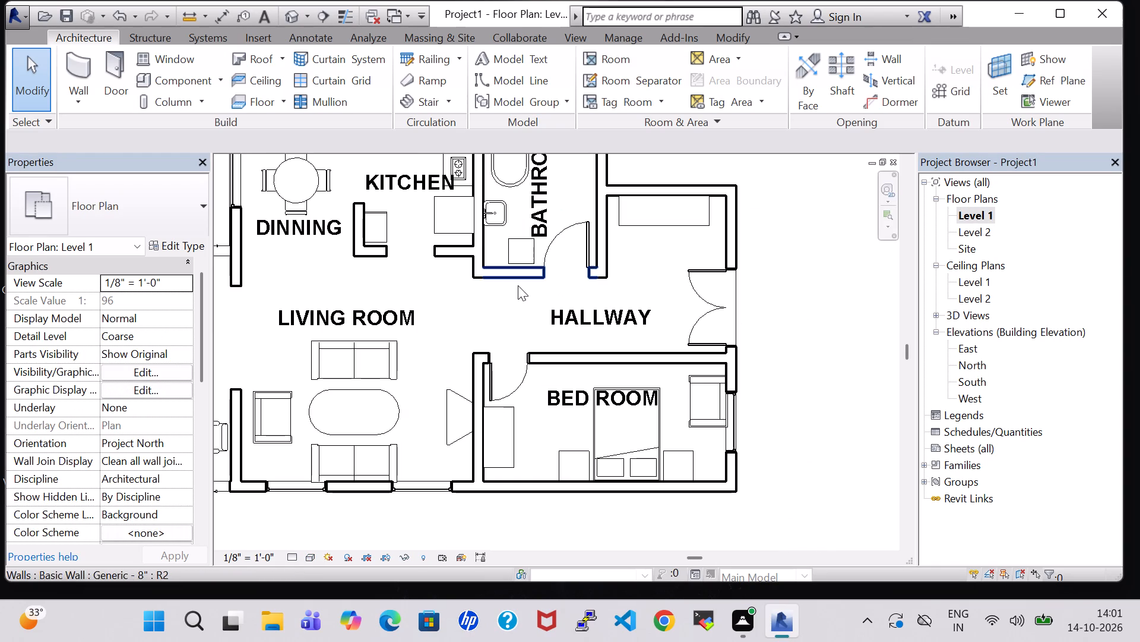
pyautogui.click(62, 56)
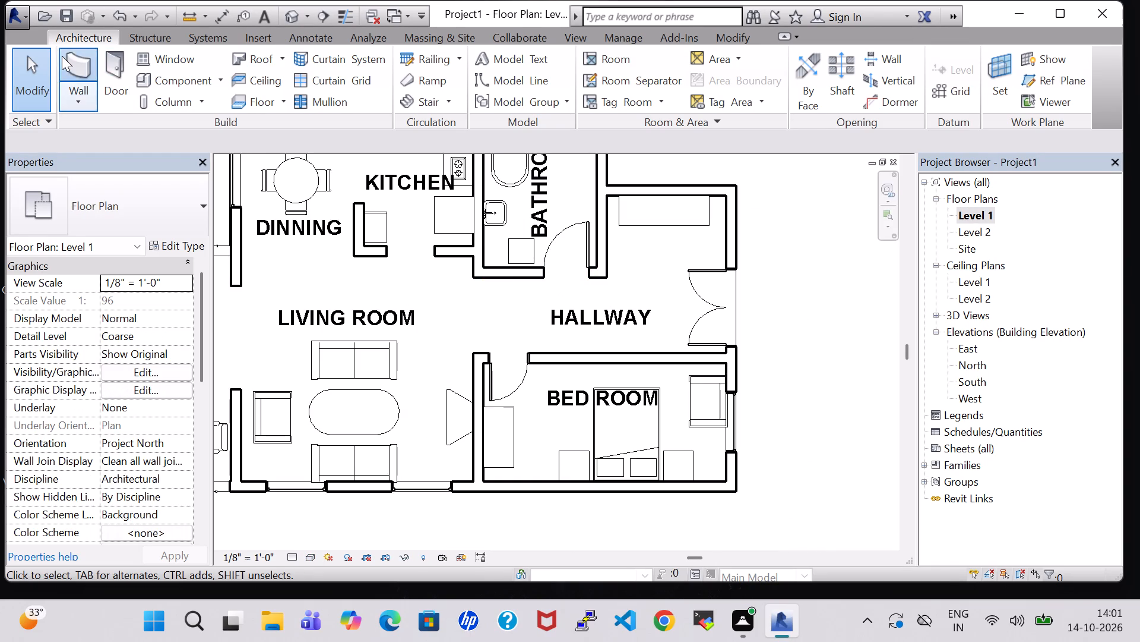
pyautogui.scroll(4, 373, 223)
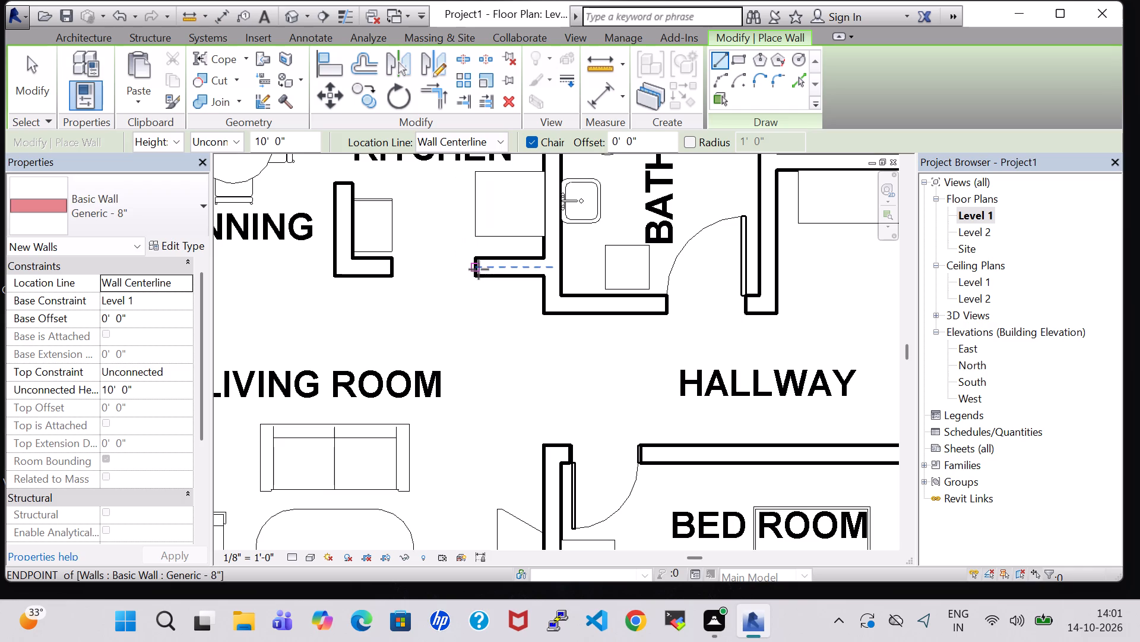
pyautogui.click(479, 269)
pyautogui.click(466, 268)
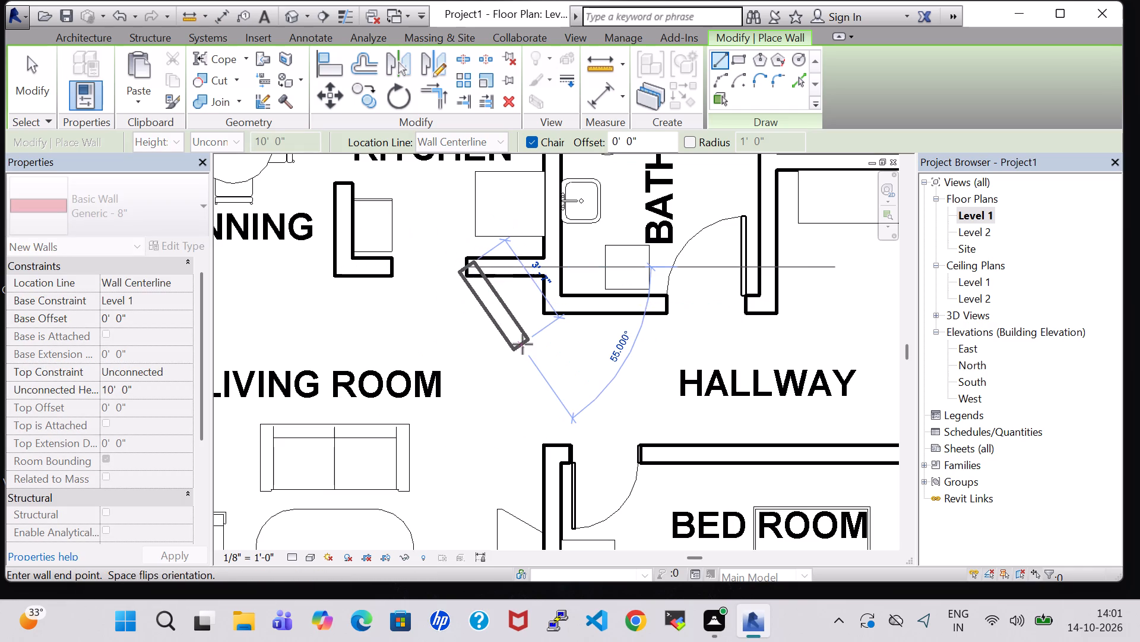
pyautogui.press('Escape')
pyautogui.press('Escape')
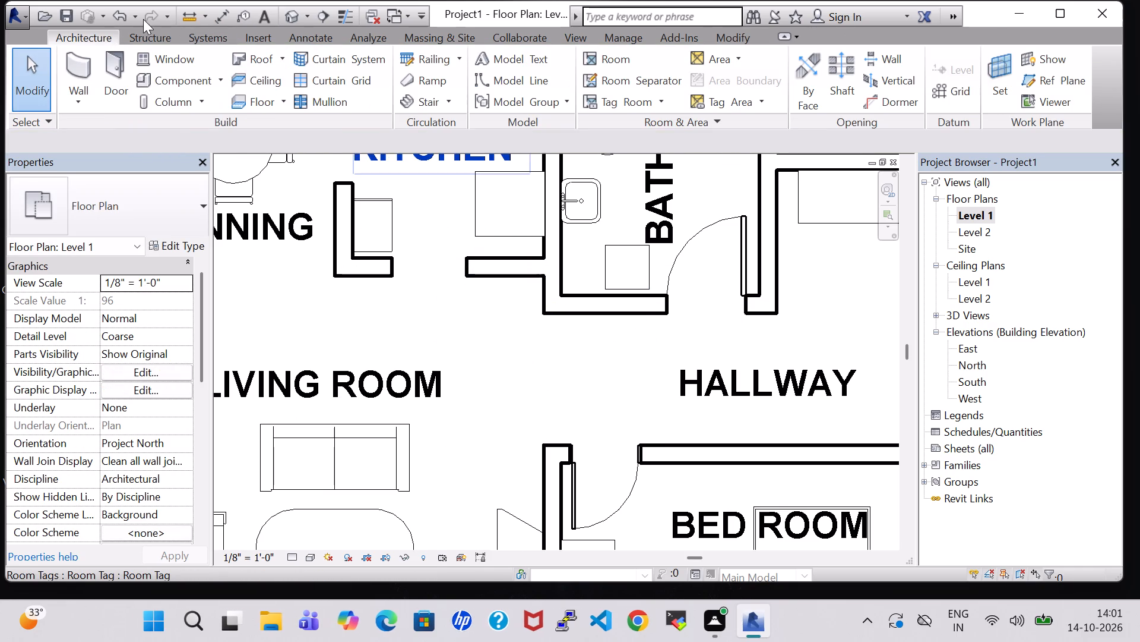
# Check the extended kitchen wall in the 3D view and review the whole Level 1 floor plan.
pyautogui.click(287, 14)
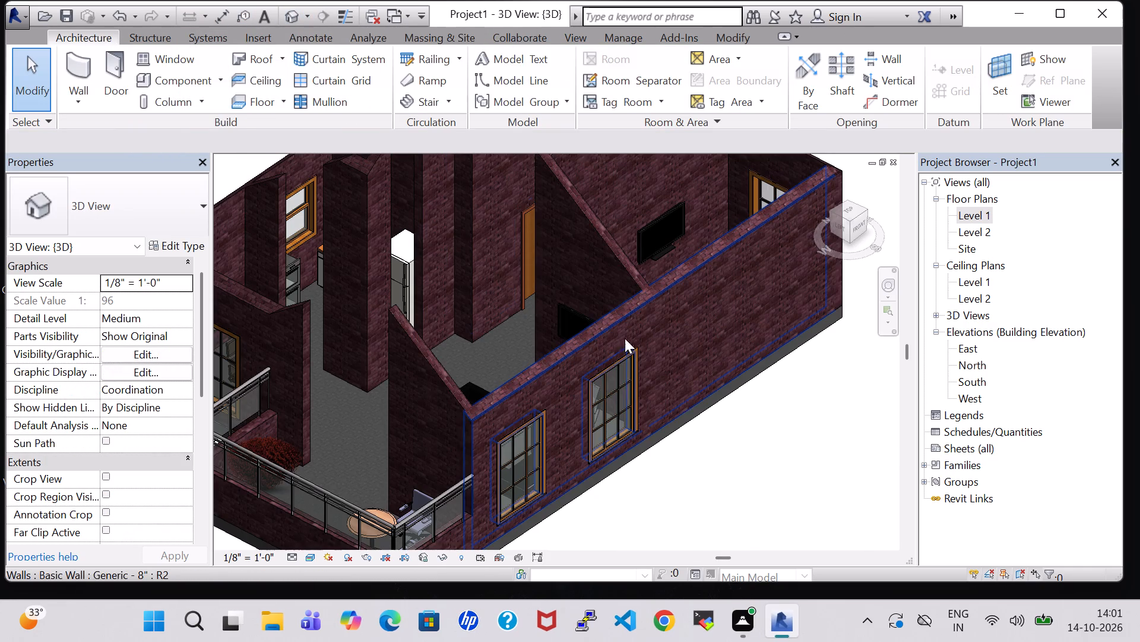
pyautogui.keyDown('shift'); pyautogui.moveTo(724, 438); pyautogui.dragTo(674, 451, button='middle'); pyautogui.keyUp('shift')
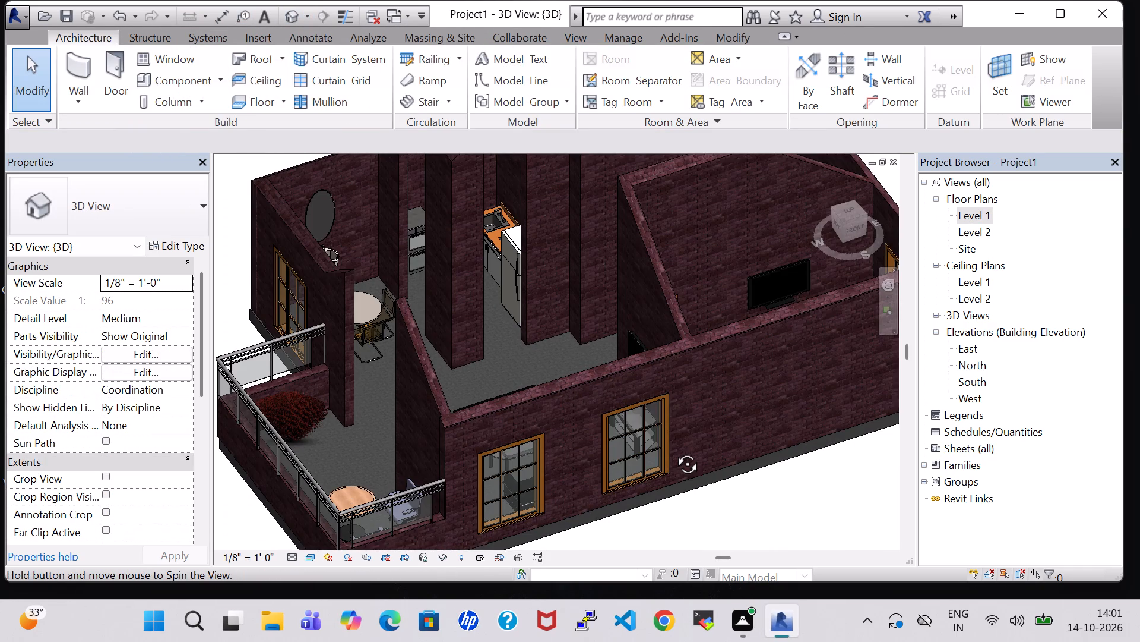
pyautogui.keyDown('shift'); pyautogui.moveTo(674, 451); pyautogui.dragTo(658, 455, button='middle'); pyautogui.keyUp('shift')
pyautogui.doubleClick(977, 213)
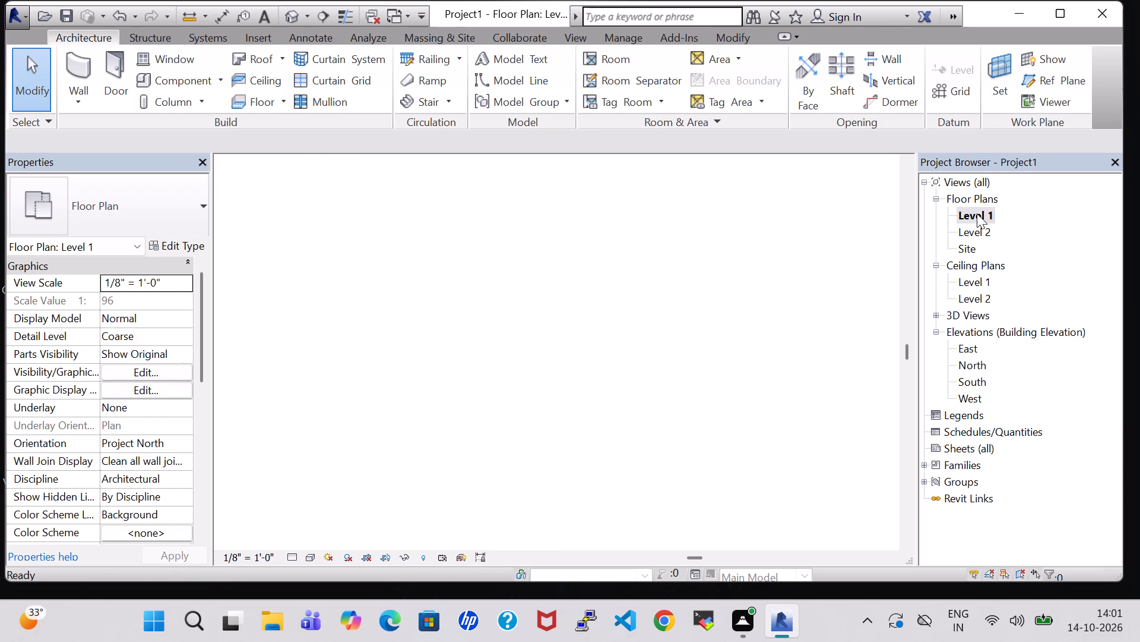
pyautogui.scroll(-3, 500, 253)
pyautogui.scroll(-1, 502, 301)
pyautogui.moveTo(519, 314); pyautogui.dragTo(512, 314, button='middle')
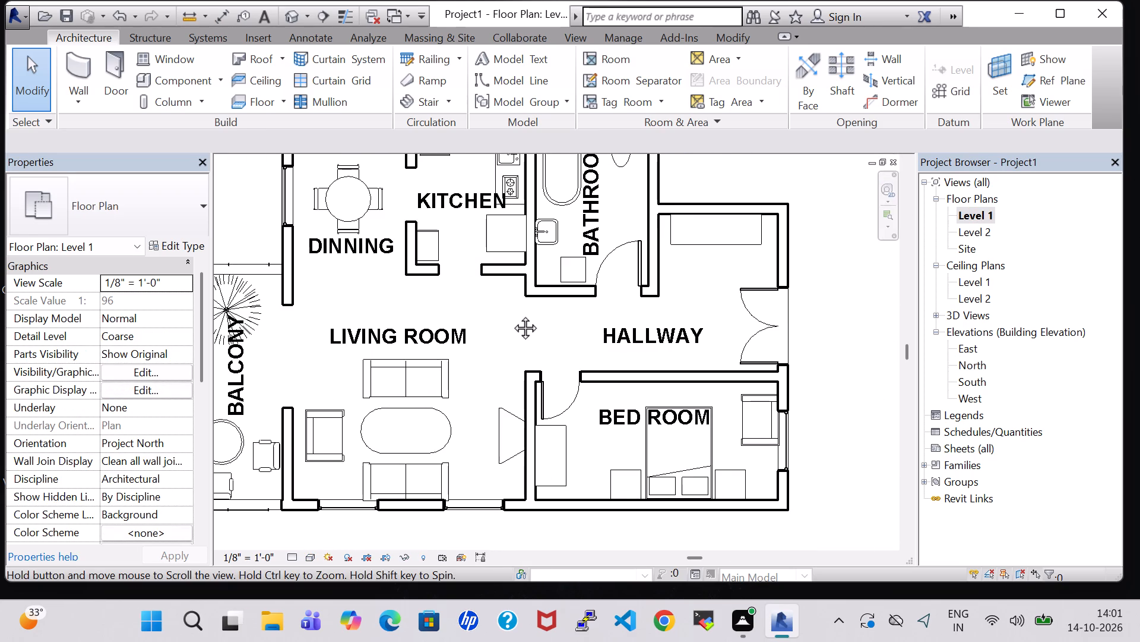
pyautogui.moveTo(512, 314); pyautogui.dragTo(506, 314, button='middle')
pyautogui.scroll(-1, 829, 303)
pyautogui.moveTo(829, 303); pyautogui.dragTo(802, 322, button='middle')
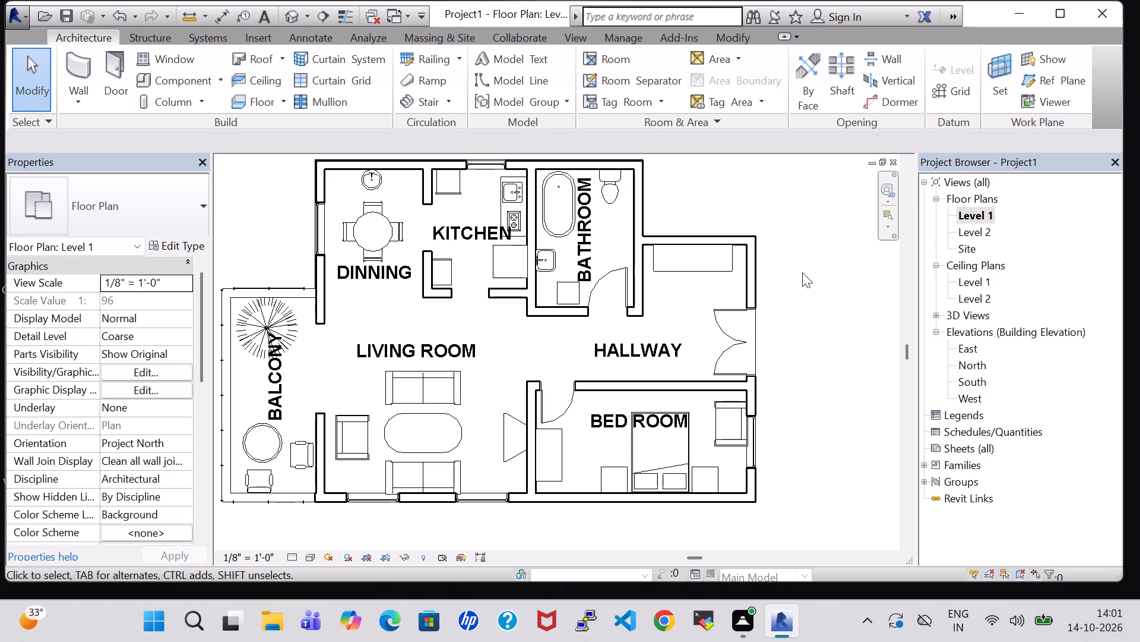
pyautogui.scroll(-1, 802, 272)
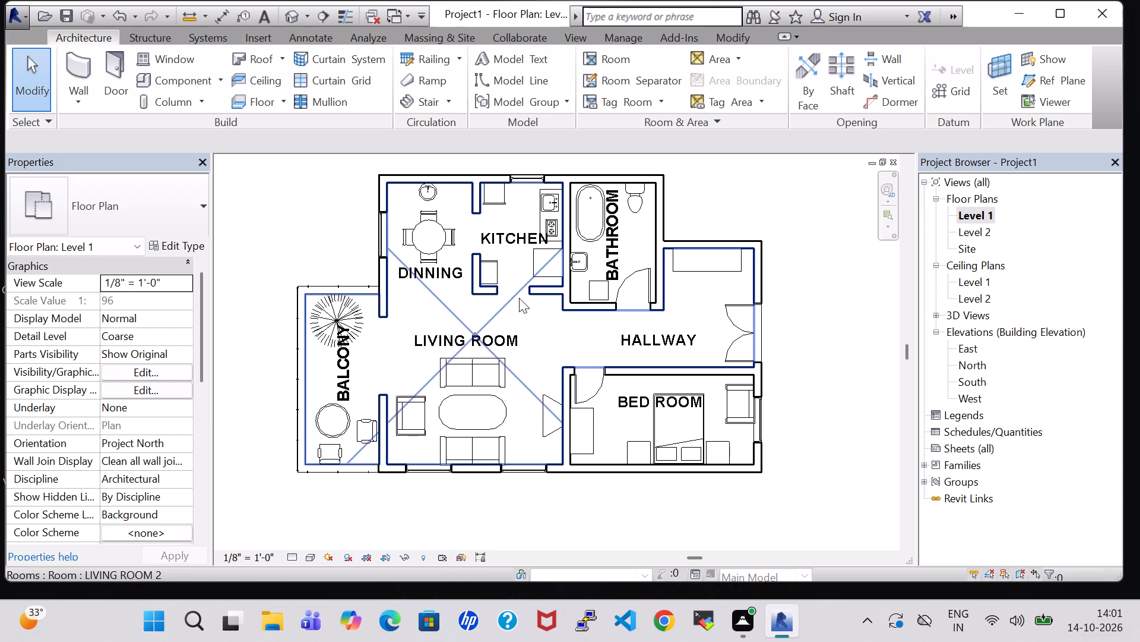
pyautogui.scroll(-2, 519, 298)
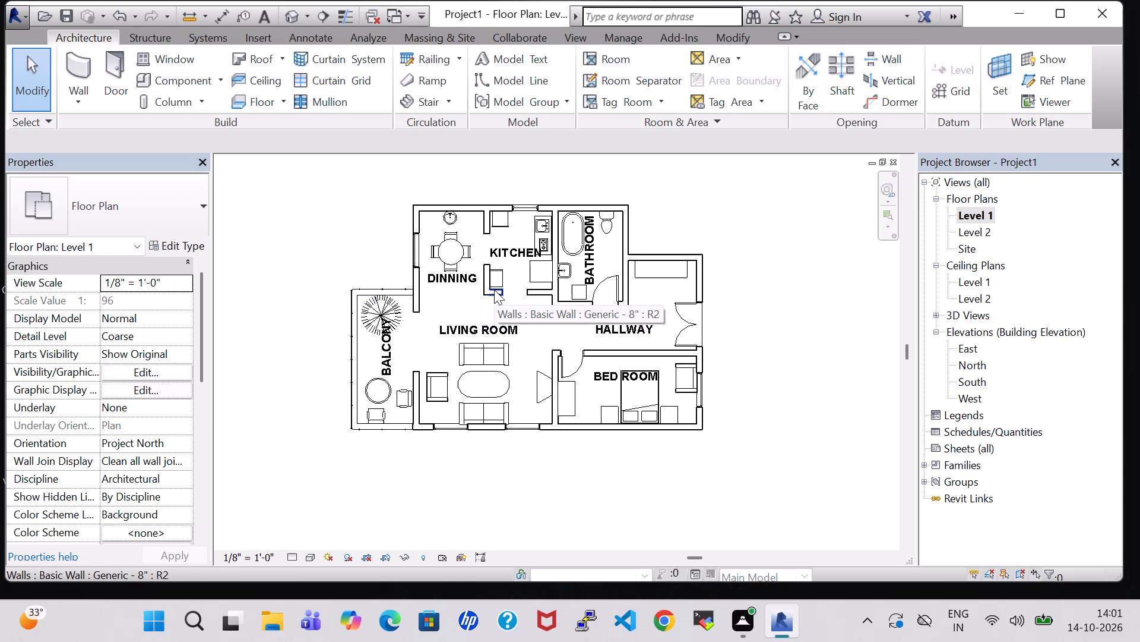
# Nudge the short wall on the dining side of the kitchen opening toward the living room.
pyautogui.click(494, 289)
pyautogui.press('Down')
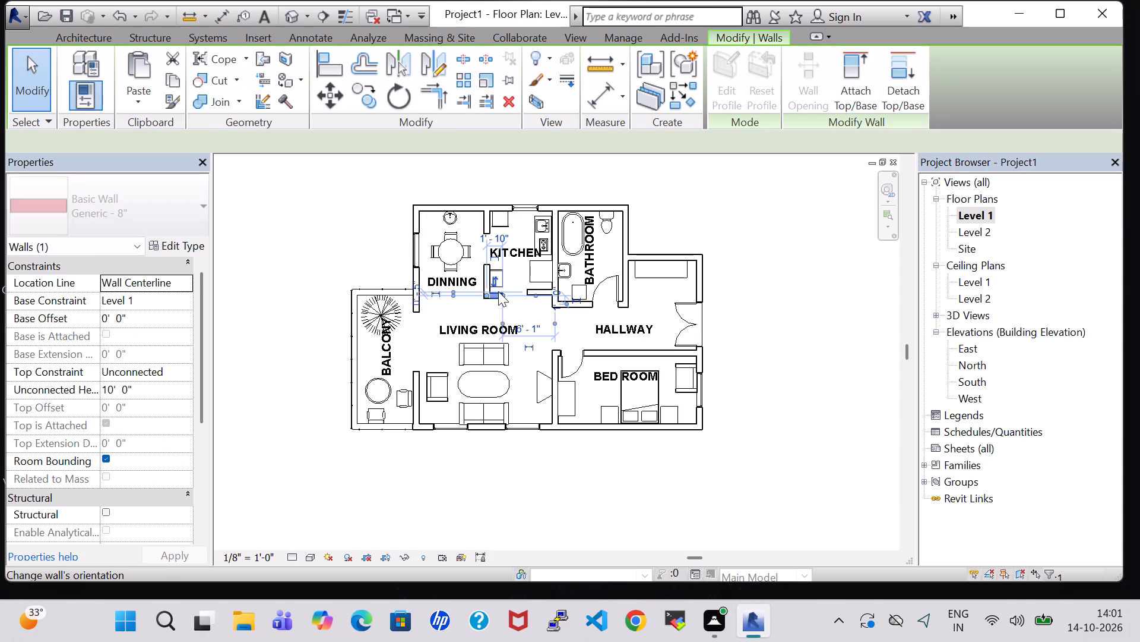
pyautogui.press('Down')
pyautogui.press('Down')
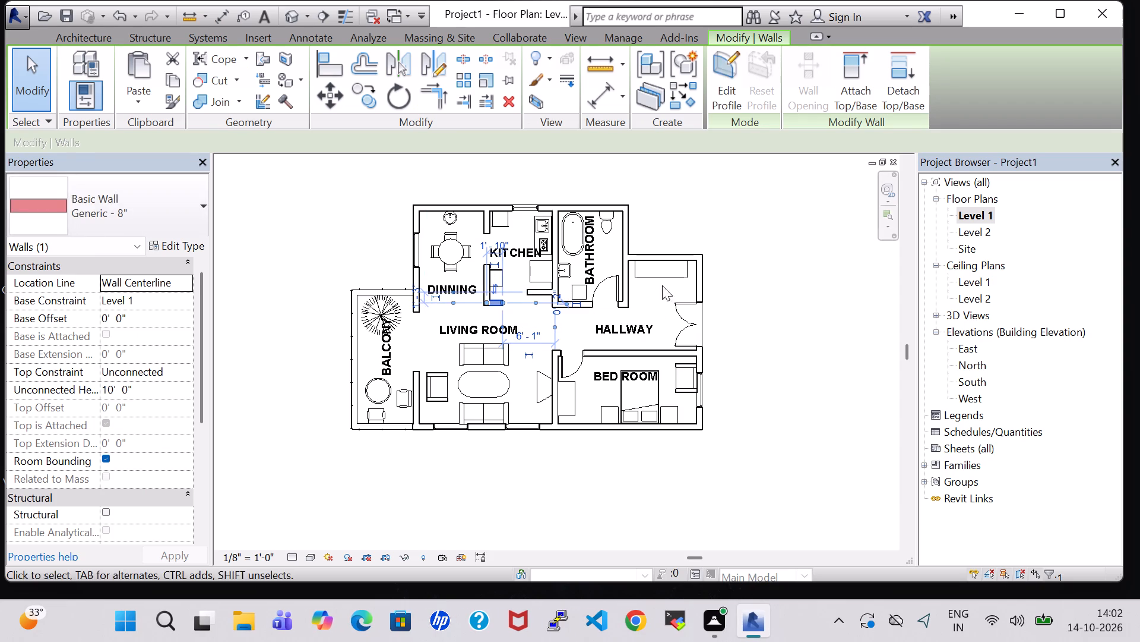
pyautogui.click(549, 289)
pyautogui.click(796, 327)
pyautogui.click(748, 327)
# Nudge the short kitchen wall beside the bathroom toward the living room, in line with the bathroom's hallway wall.
pyautogui.click(544, 291)
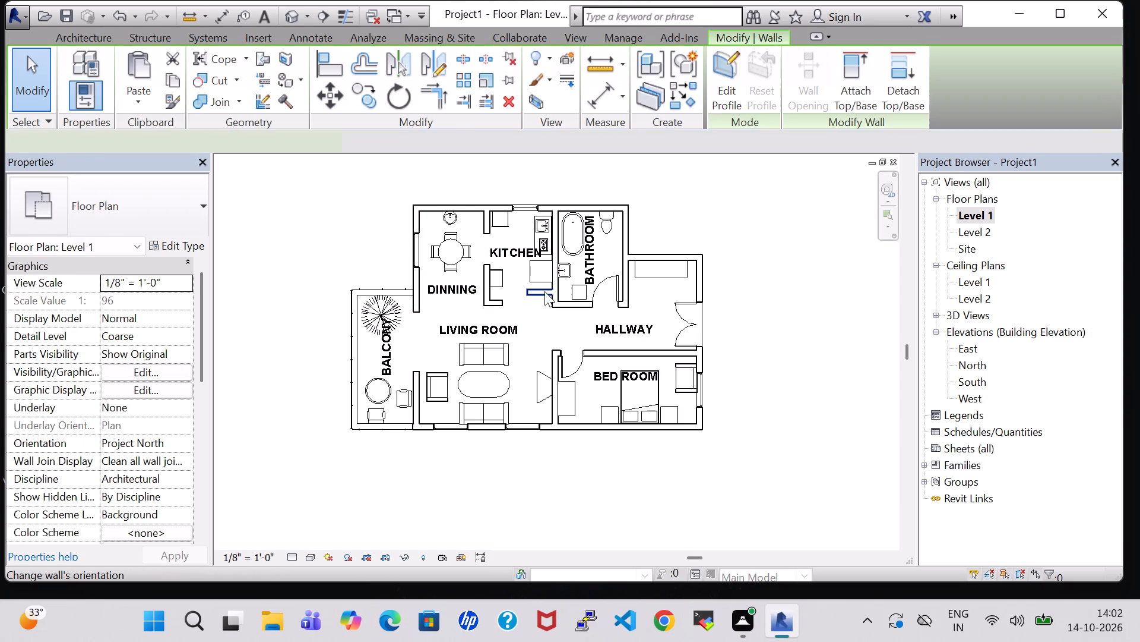
pyautogui.press('Down')
pyautogui.press('Down')
pyautogui.press('Down')
pyautogui.press('Down')
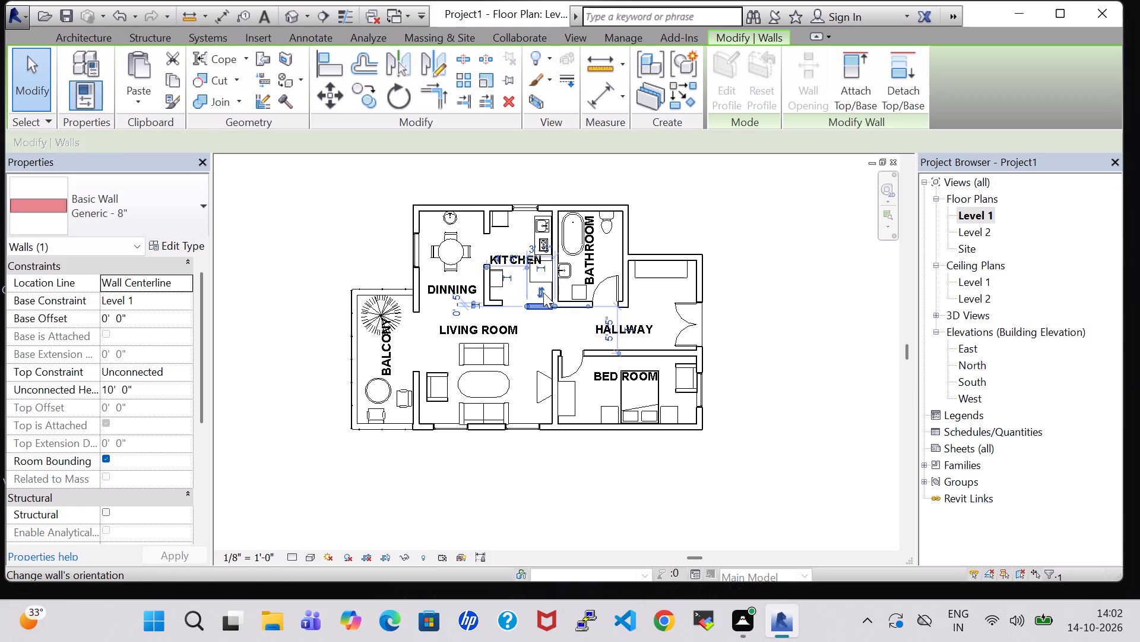
pyautogui.press('Up')
pyautogui.click(763, 320)
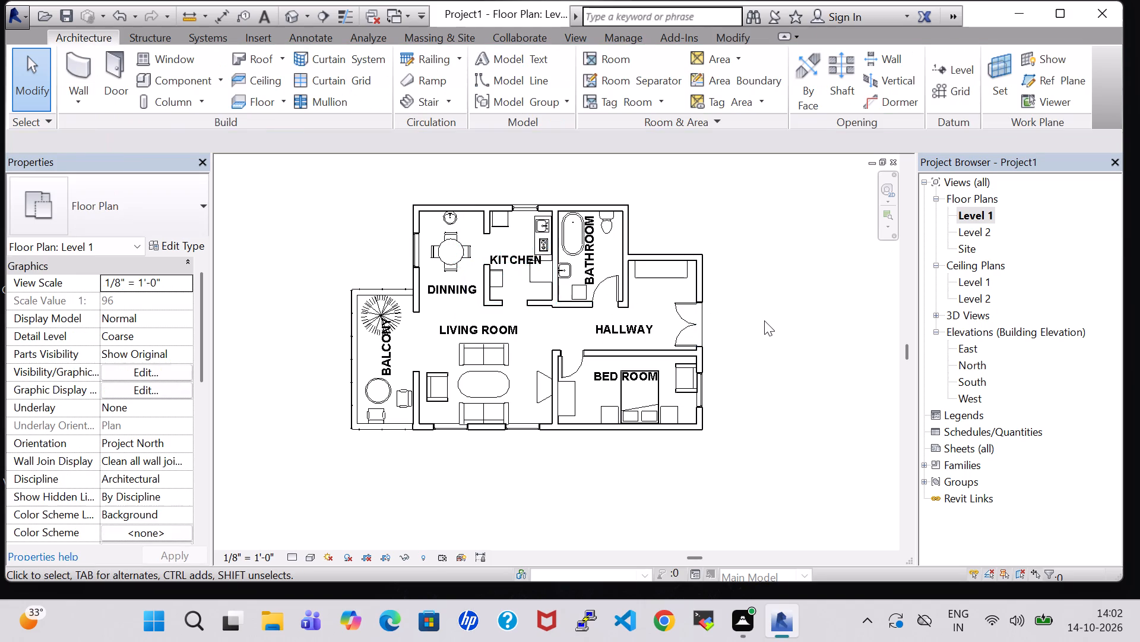
pyautogui.scroll(4, 764, 320)
pyautogui.click(371, 288)
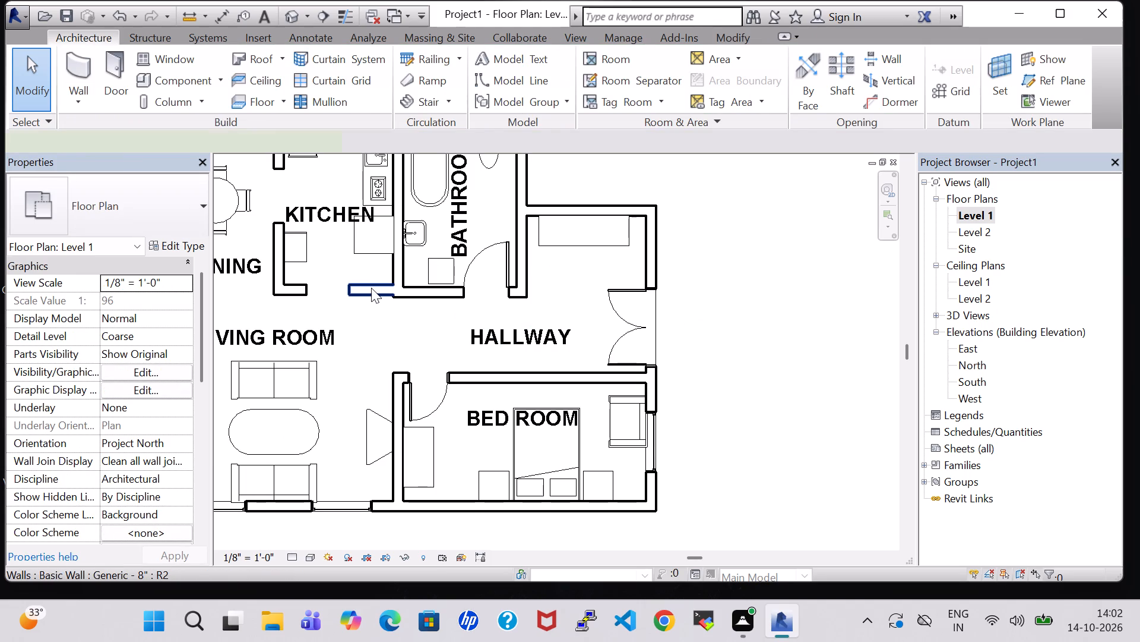
pyautogui.press('Down')
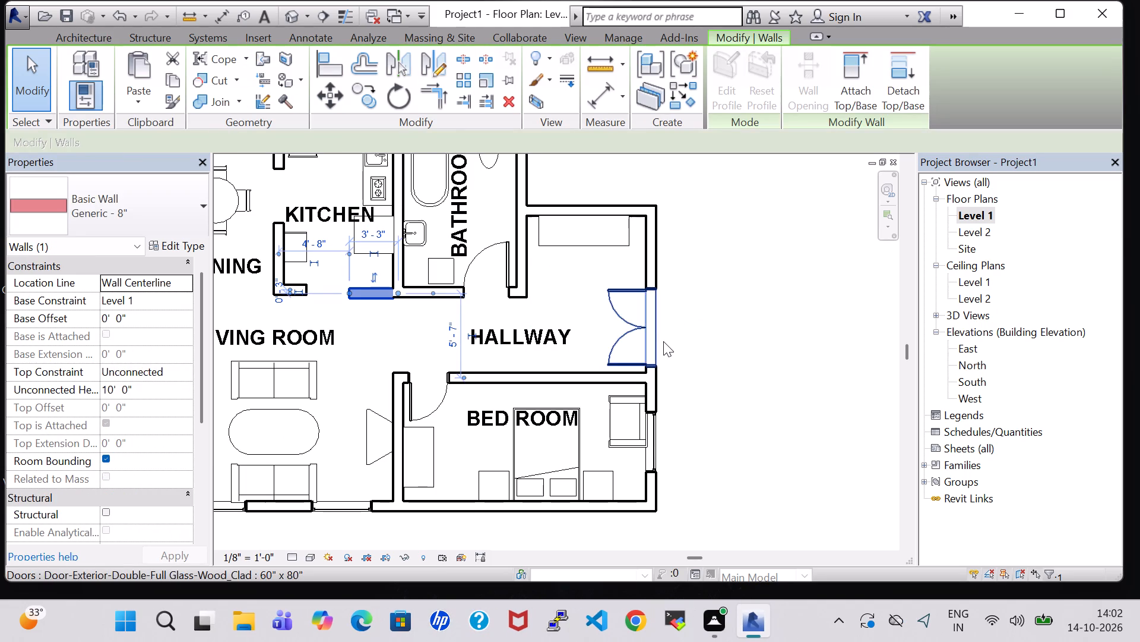
# Undo the recent moves of the short walls on both sides of the kitchen opening.
pyautogui.scroll(-3, 693, 311)
pyautogui.click(745, 317)
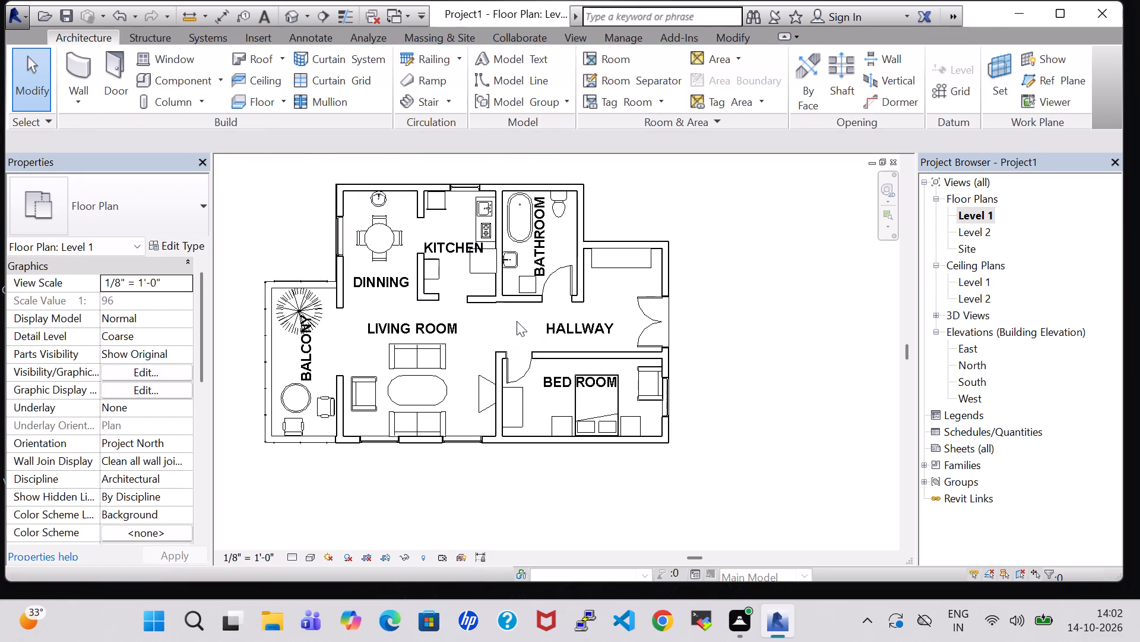
pyautogui.hotkey('ctrl', 'z')
pyautogui.hotkey('ctrl', 'z')
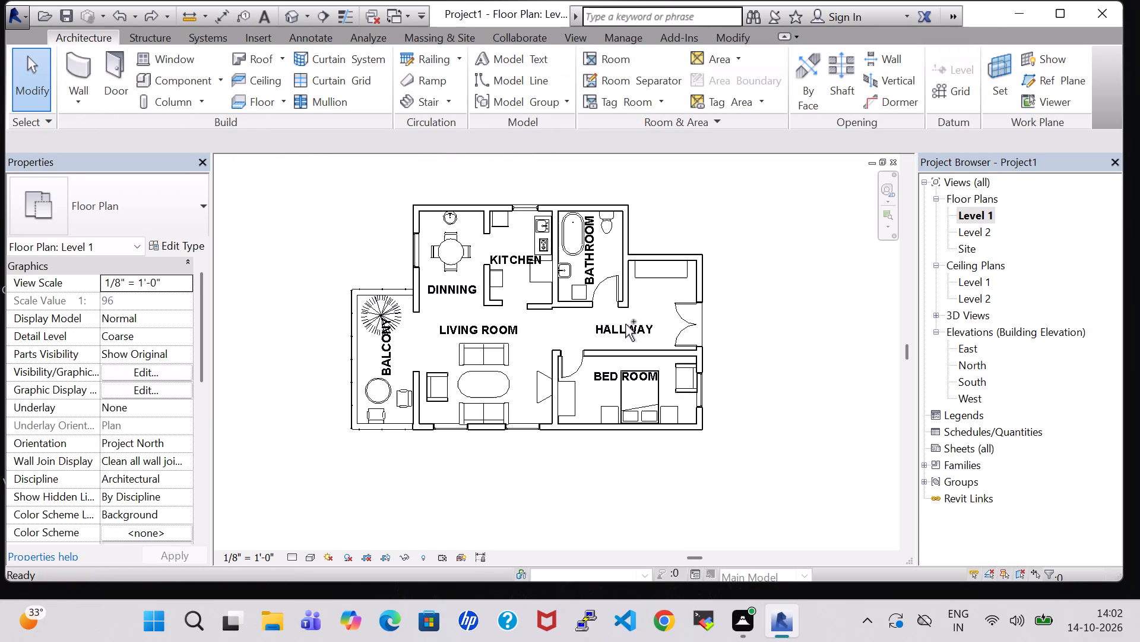
pyautogui.hotkey('ctrl', 'z')
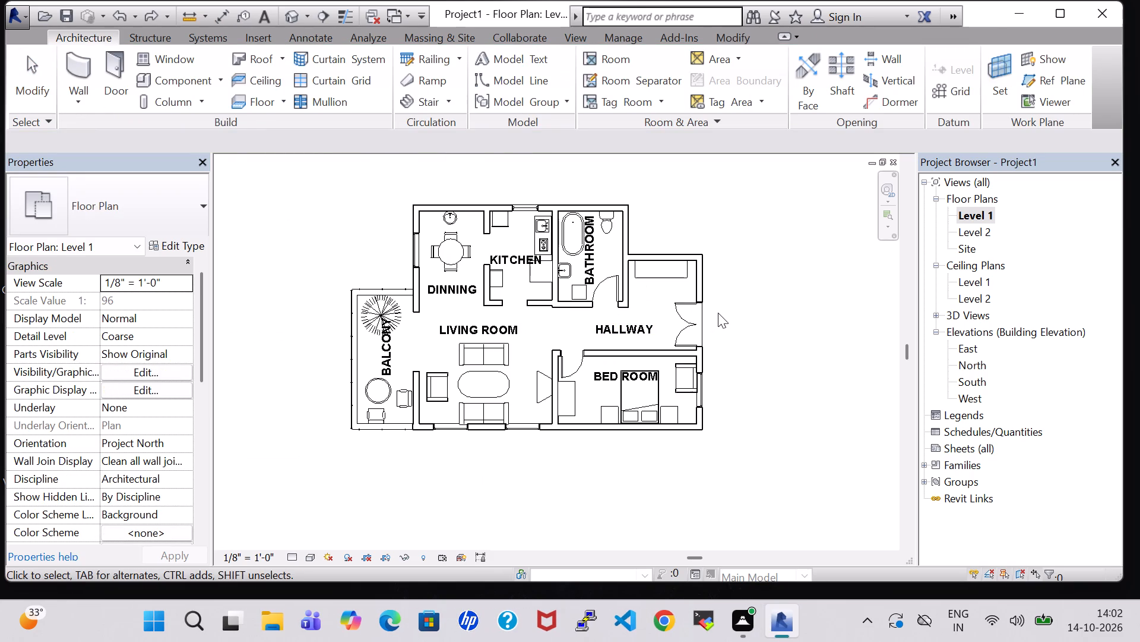
pyautogui.hotkey('ctrl', 'z')
pyautogui.press('z')
pyautogui.hotkey('ctrl', 'z')
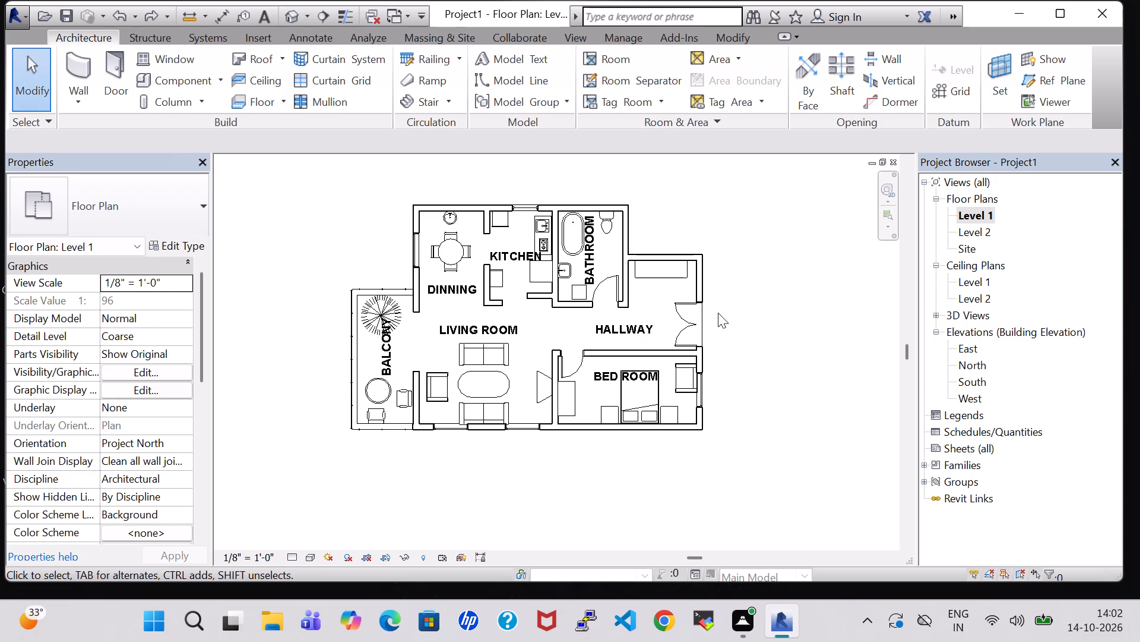
pyautogui.moveTo(718, 313); pyautogui.dragTo(720, 301, button='middle')
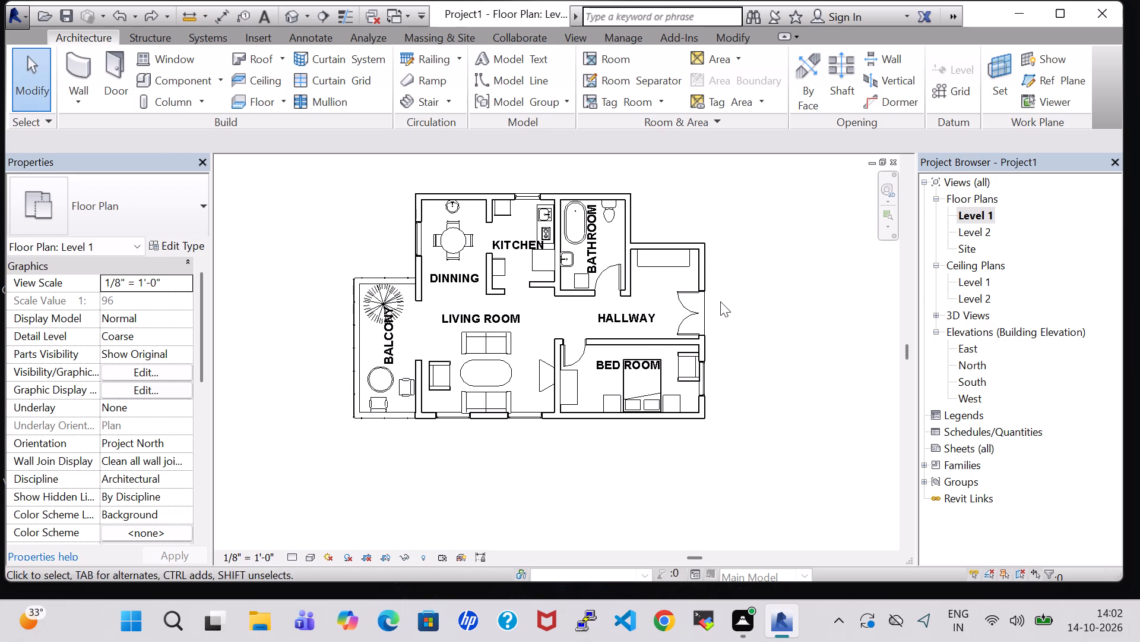
# Draw a Generic - 8" wall about 7'-9" long, from the bathroom's hallway wall to the dining-side kitchen wall.
pyautogui.click(83, 62)
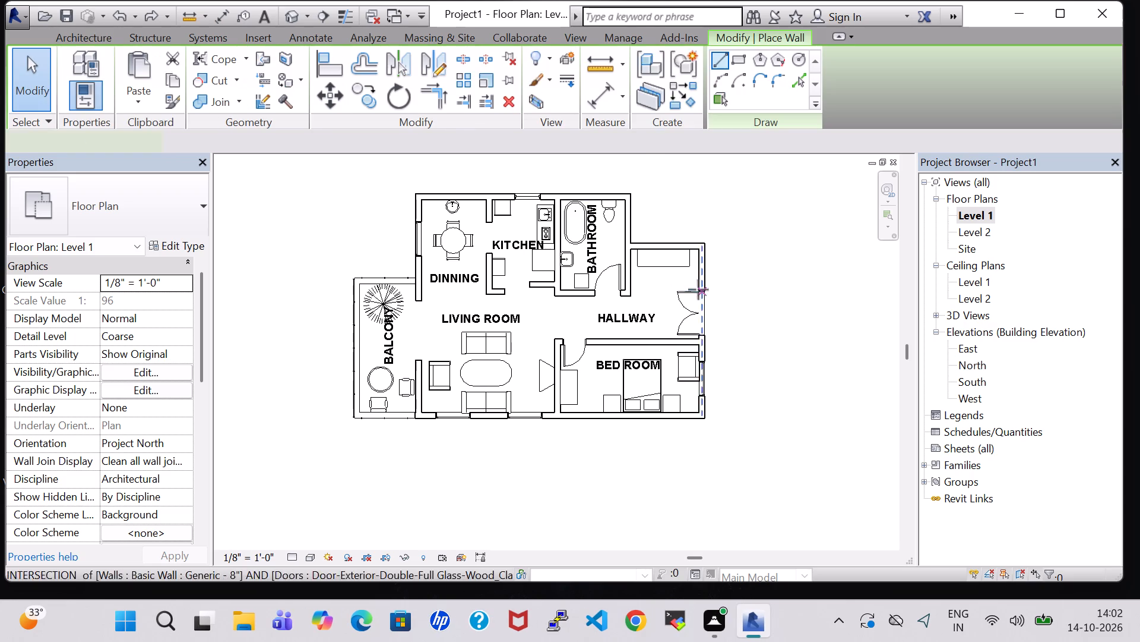
pyautogui.scroll(3, 550, 297)
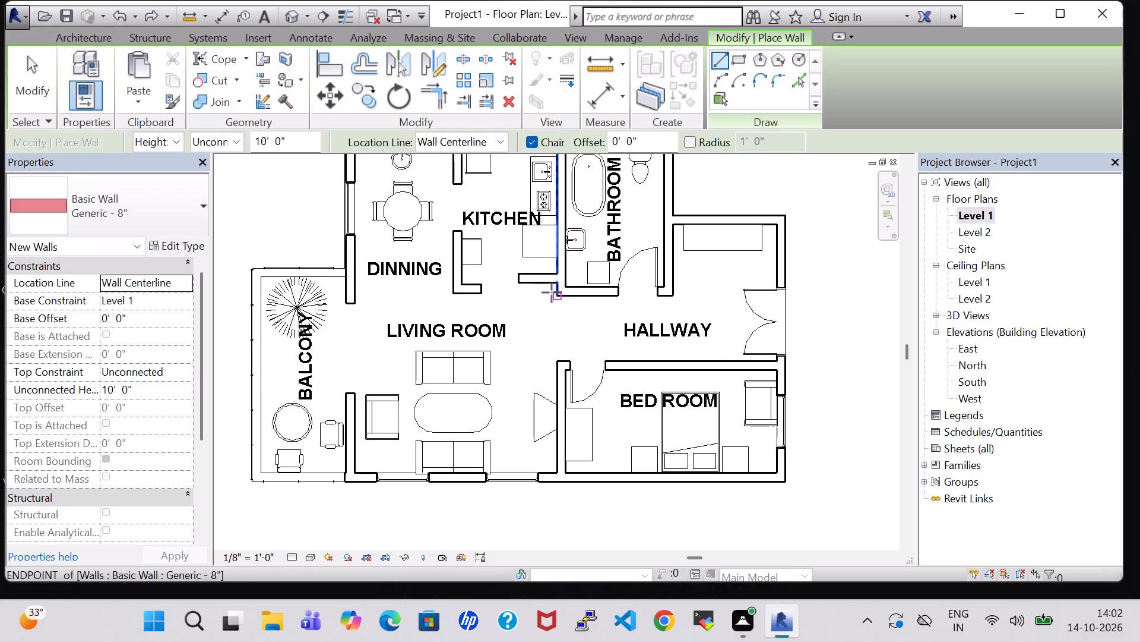
pyautogui.scroll(4, 552, 286)
pyautogui.click(559, 294)
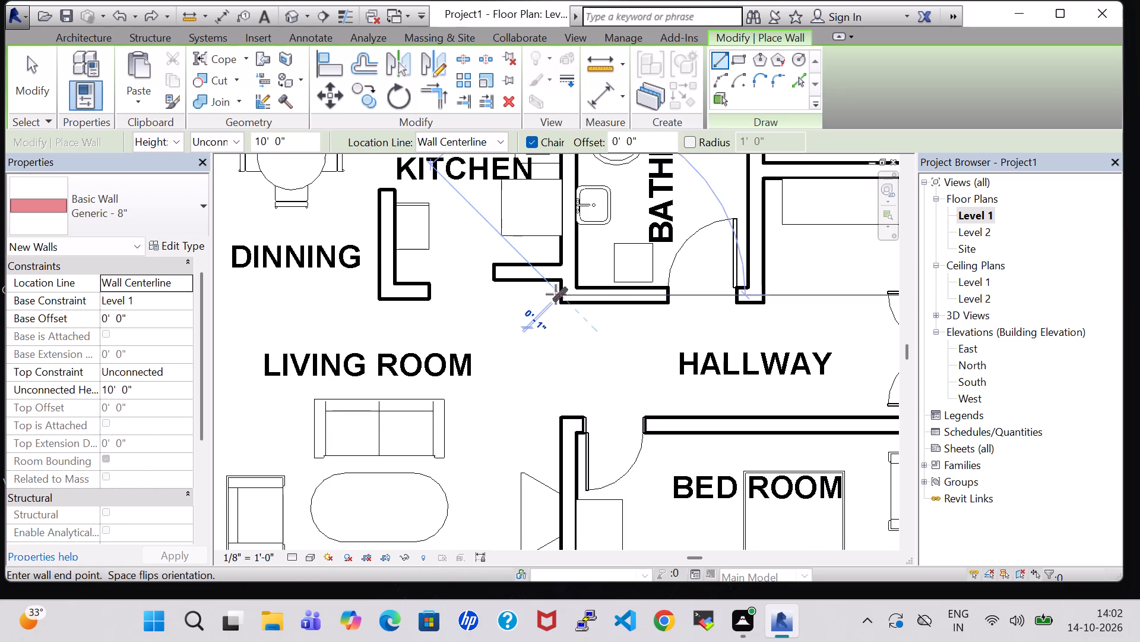
pyautogui.click(379, 289)
pyautogui.press('Escape')
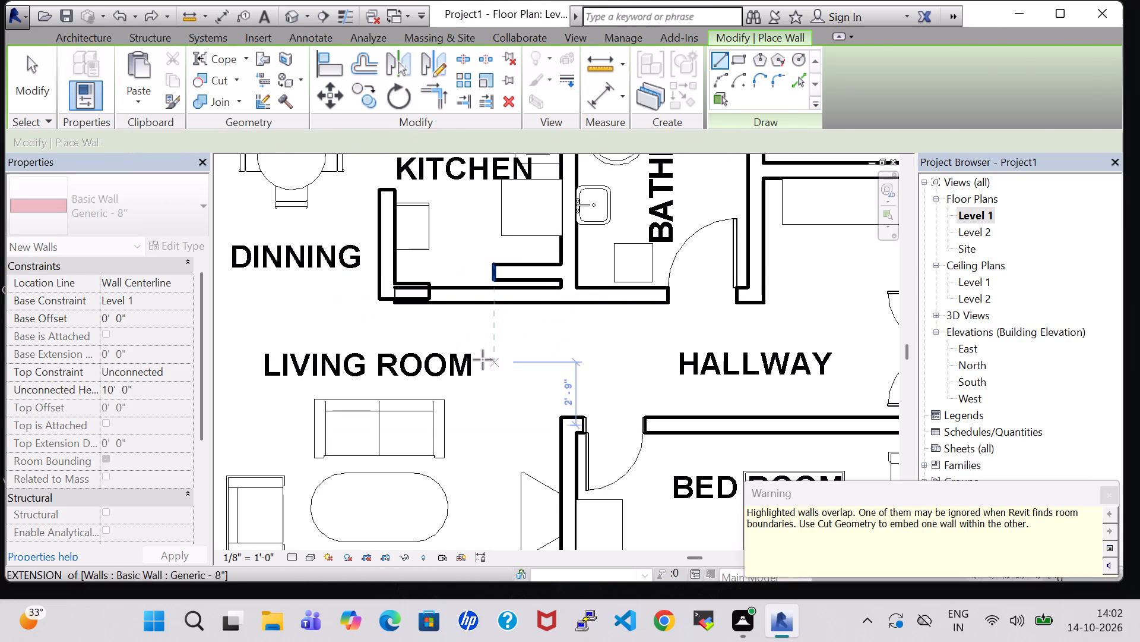
pyautogui.press('Escape')
# Delete the two old short wall pieces beside the kitchen opening, leaving only the new straight wall.
pyautogui.click(422, 281)
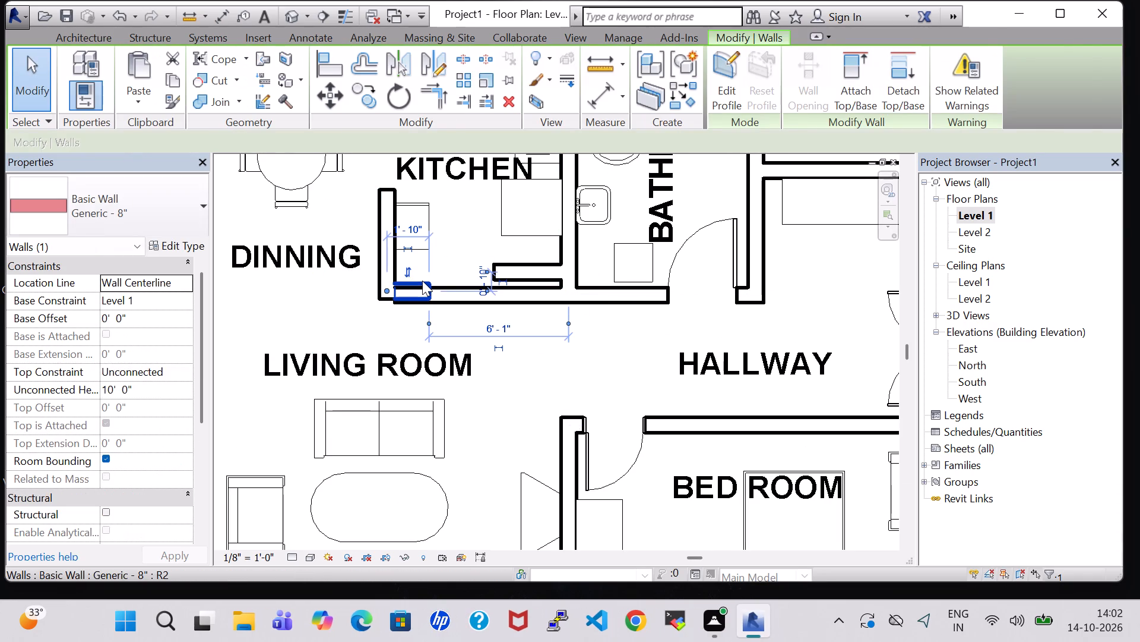
pyautogui.press('Delete')
pyautogui.click(520, 265)
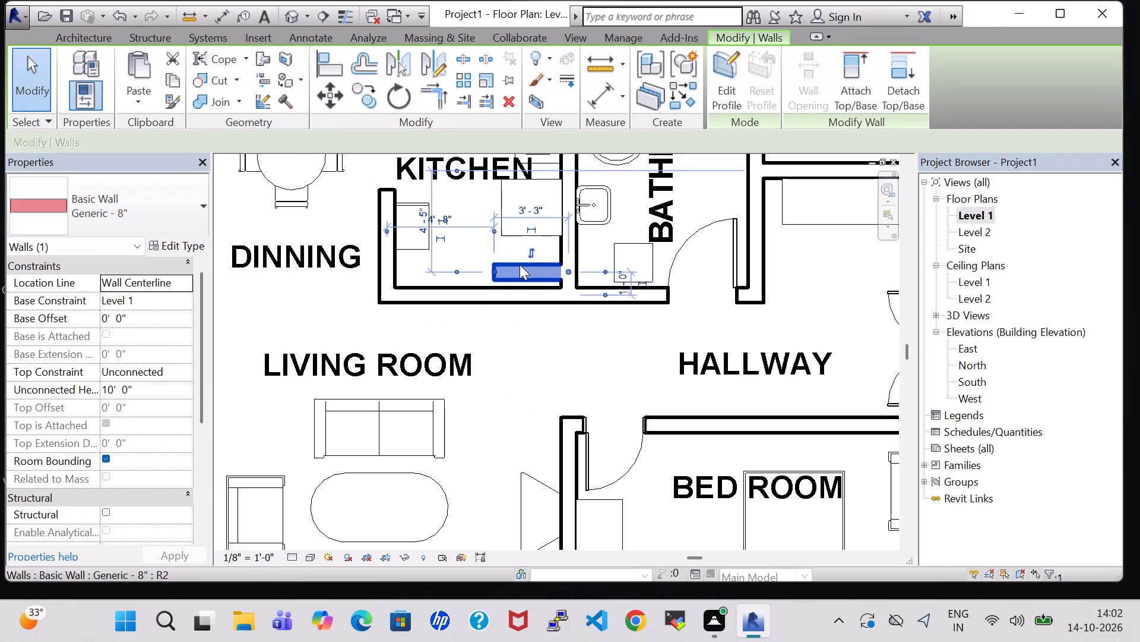
pyautogui.press('Delete')
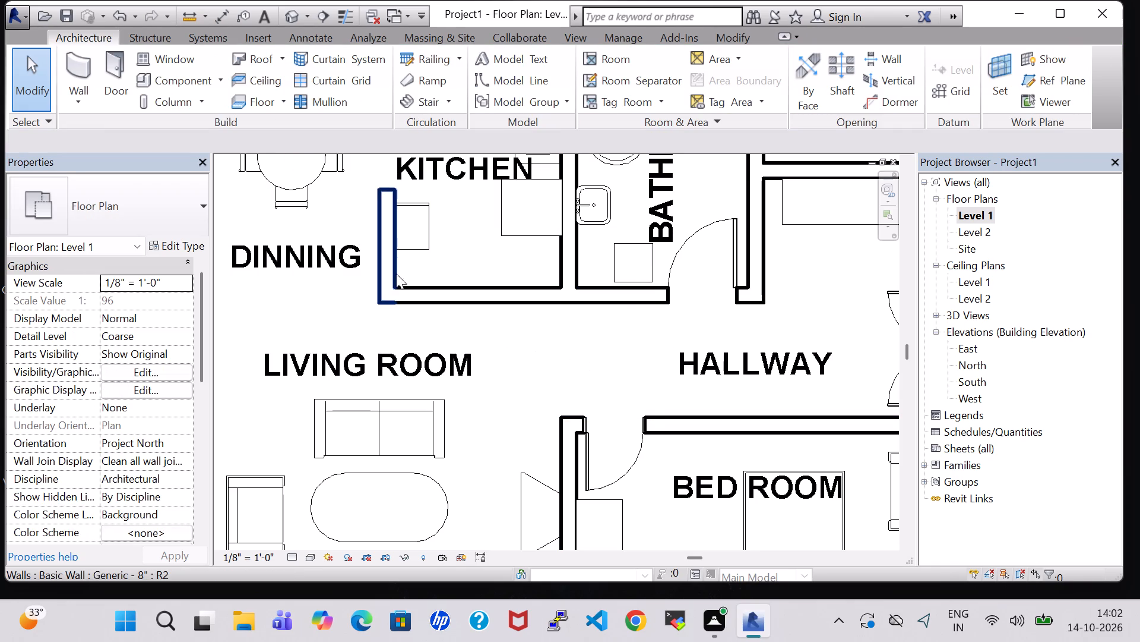
# Split the new kitchen wall at two points, one about 5'-0" from the dining-side wall, and delete the middle segment.
pyautogui.scroll(-1, 424, 284)
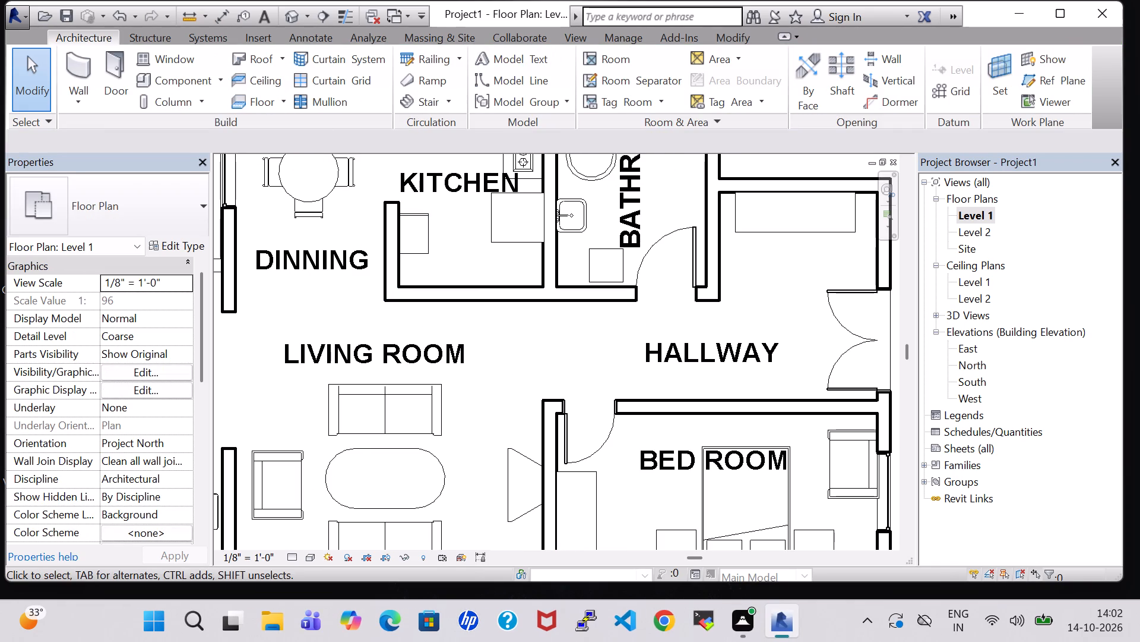
pyautogui.click(736, 40)
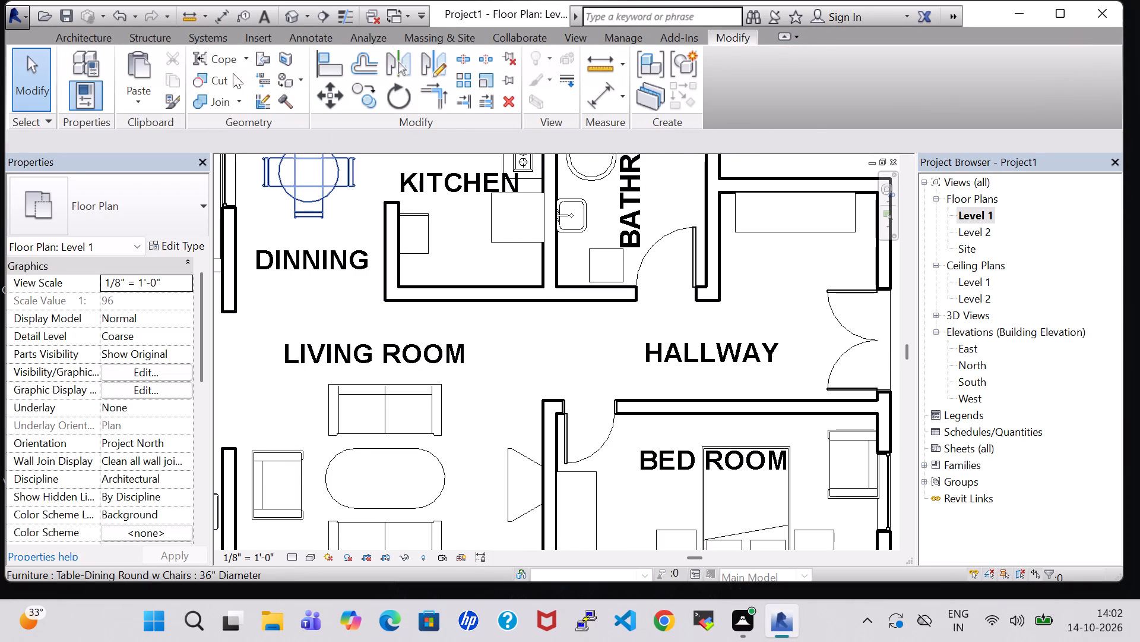
pyautogui.click(466, 55)
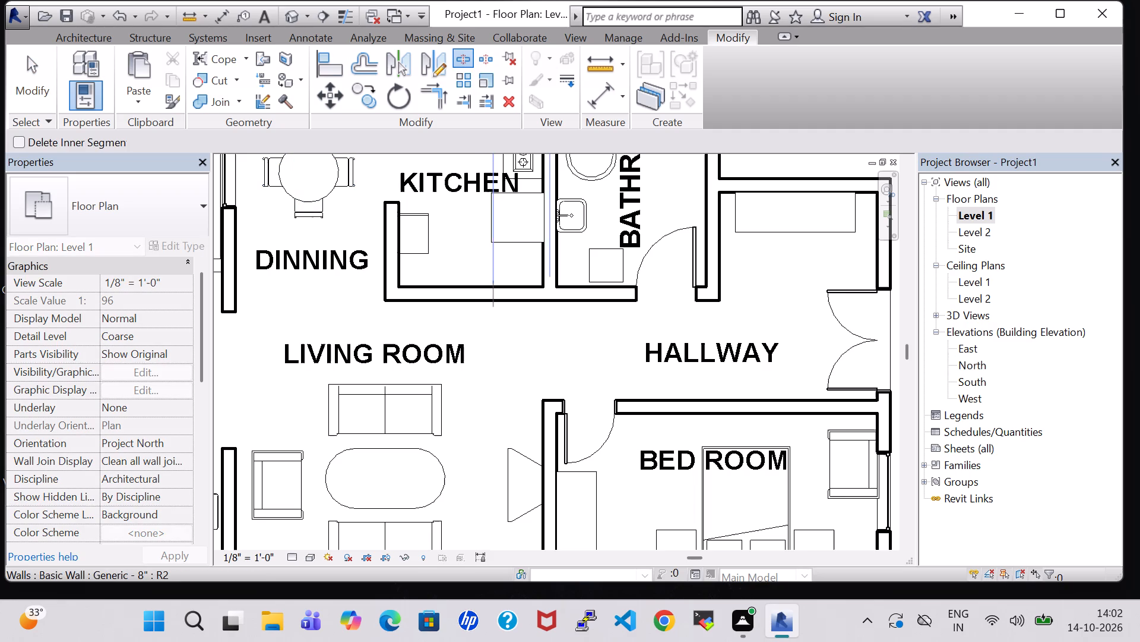
pyautogui.click(492, 291)
pyautogui.click(428, 290)
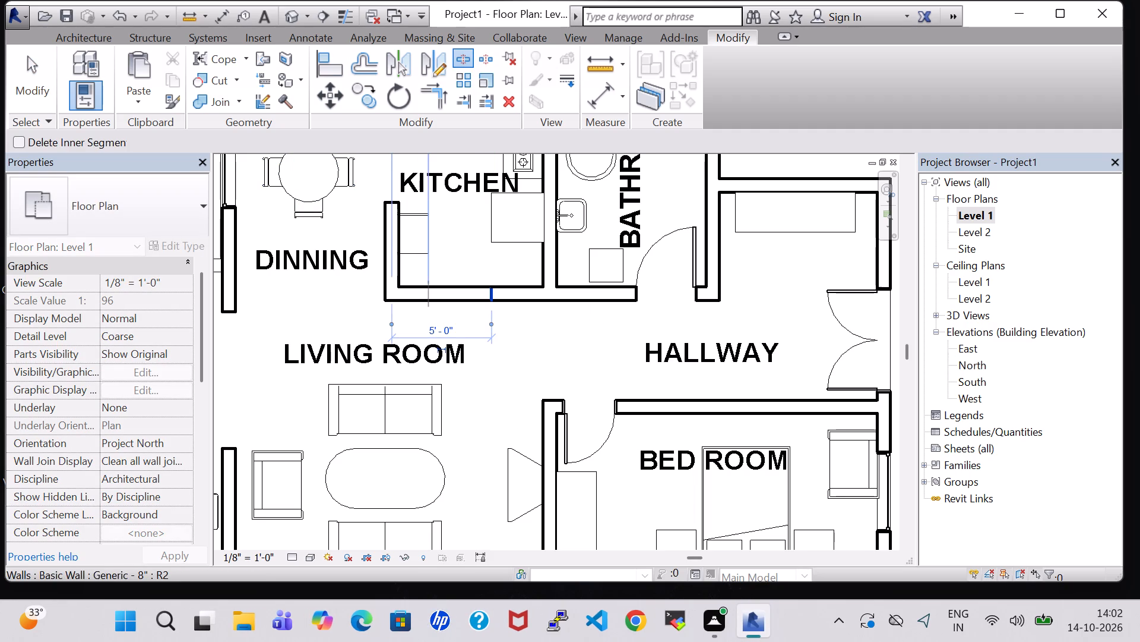
pyautogui.press('Escape')
pyautogui.press('Escape')
pyautogui.click(473, 298)
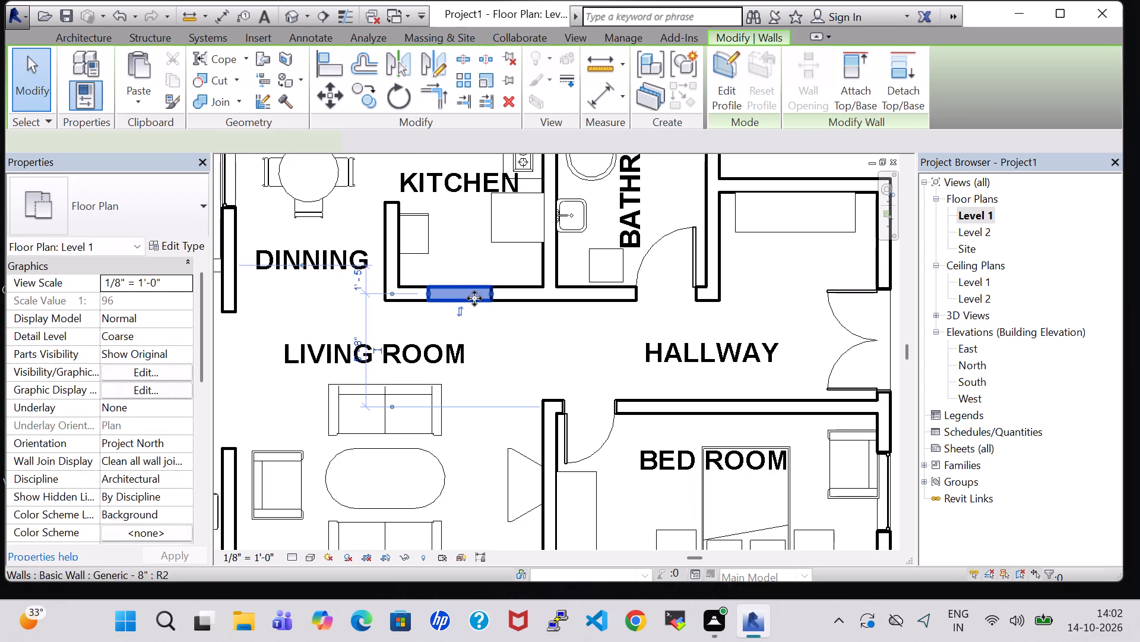
pyautogui.press('Delete')
pyautogui.scroll(-4, 530, 319)
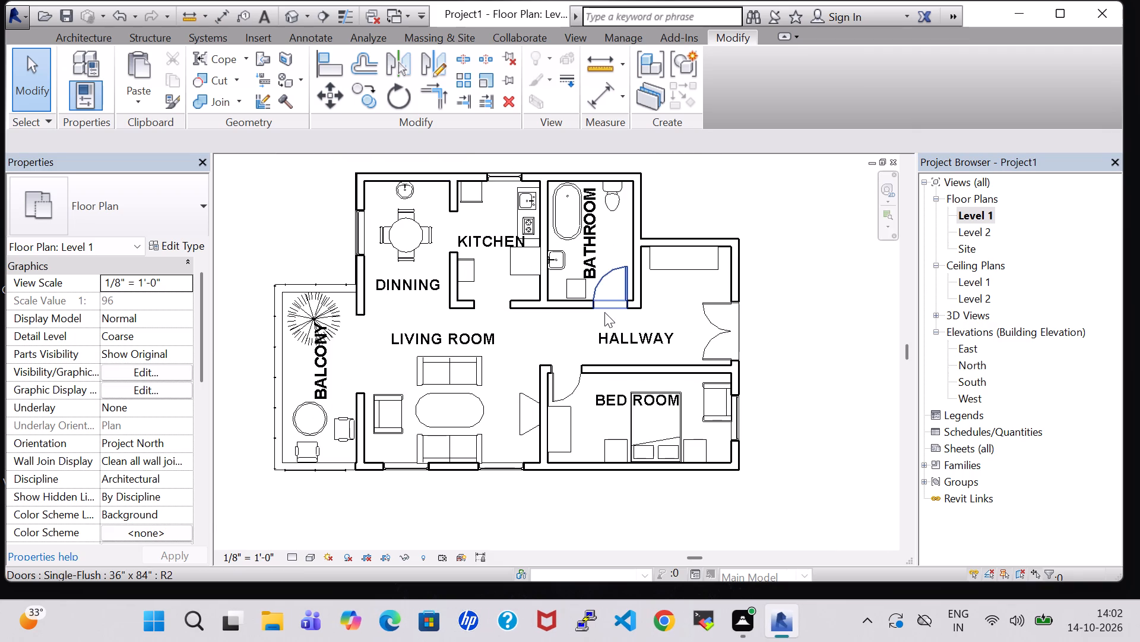
# Nudge the trash compactor in the kitchen toward the living room, into the corner by the new wall.
pyautogui.click(474, 266)
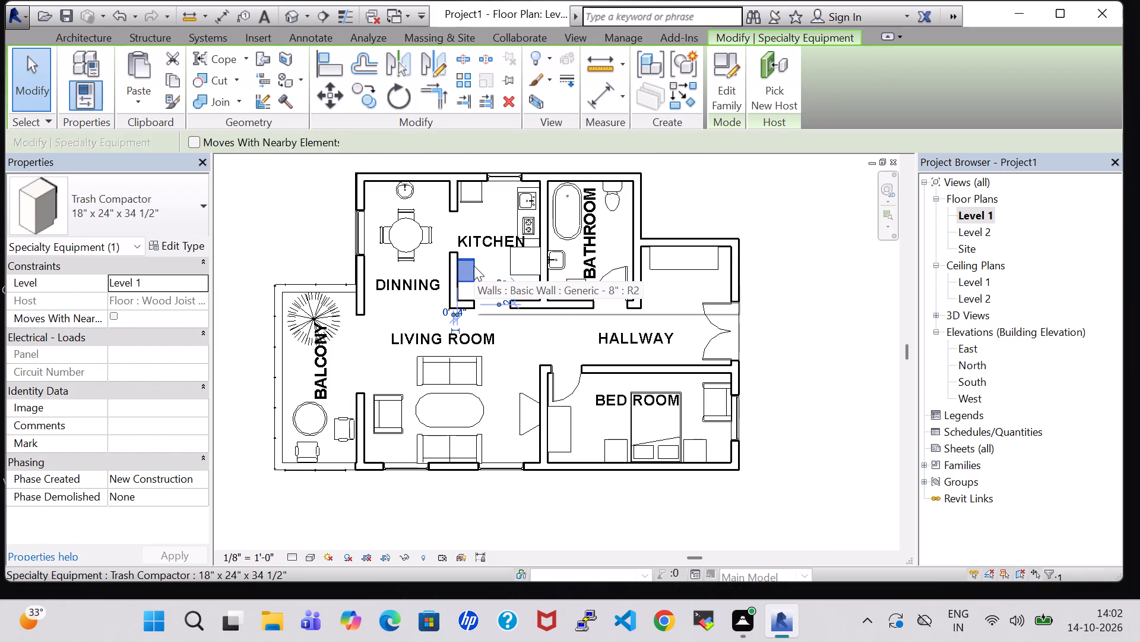
pyautogui.press('Down')
pyautogui.press('Down')
pyautogui.press('Down')
pyautogui.press('Down')
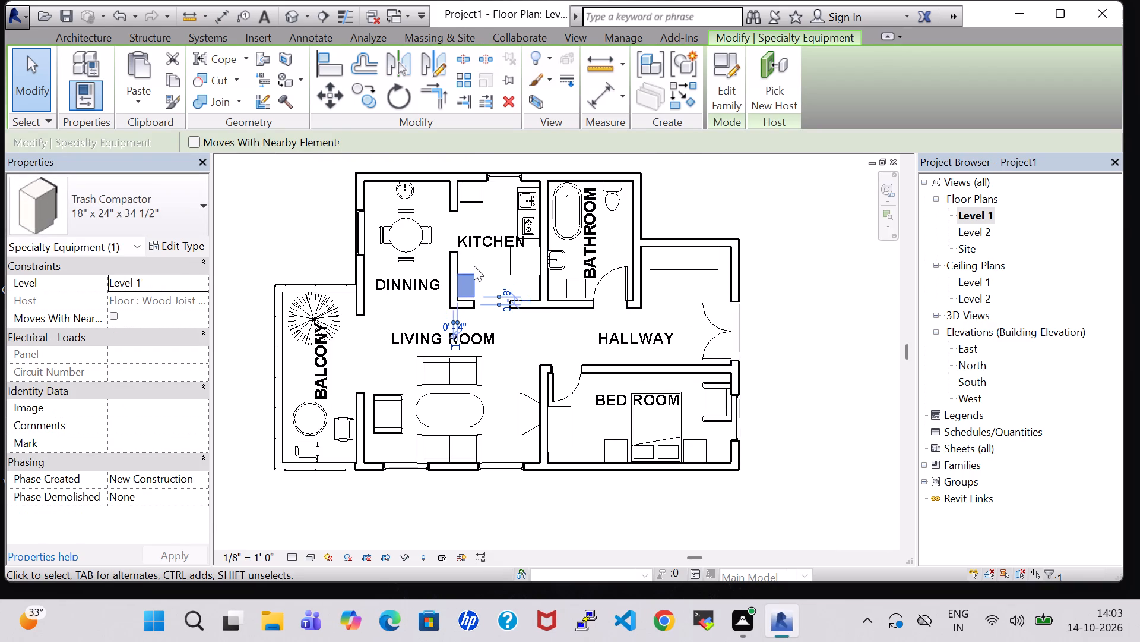
# Nudge the refrigerator slightly toward the living room and slightly away from the bathroom wall.
pyautogui.click(518, 258)
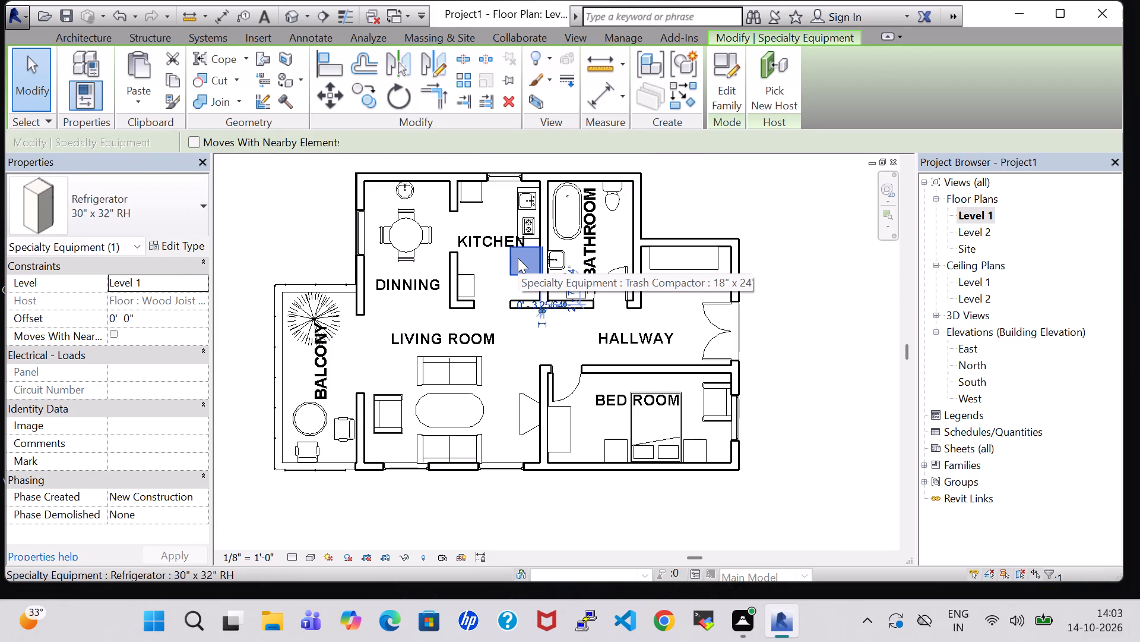
pyautogui.press('Down')
pyautogui.press('Left')
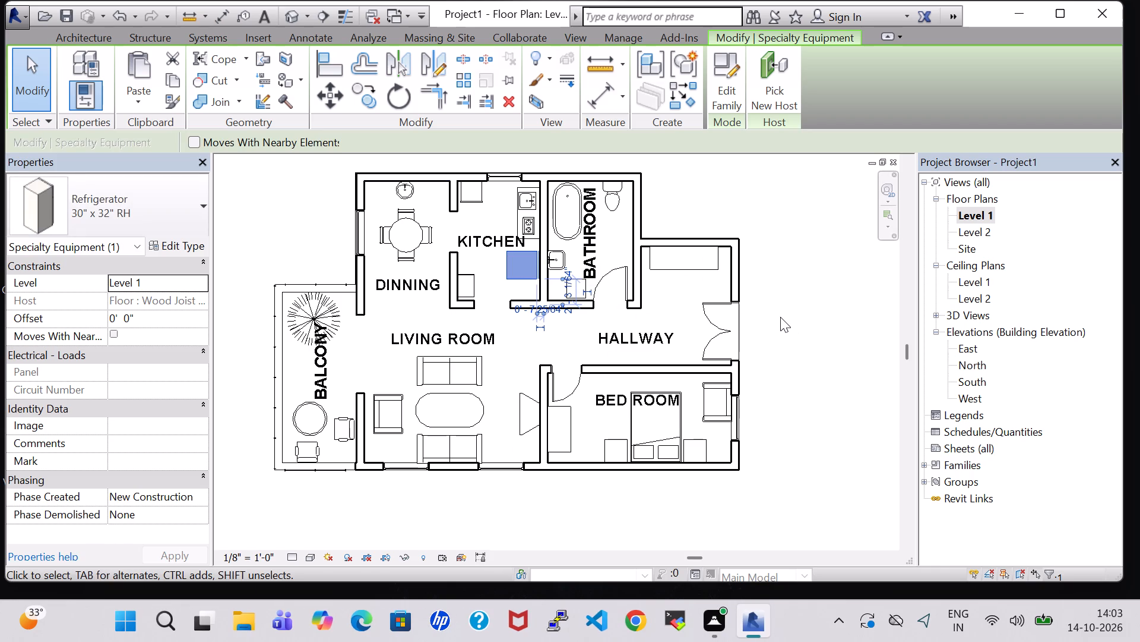
pyautogui.press('Right')
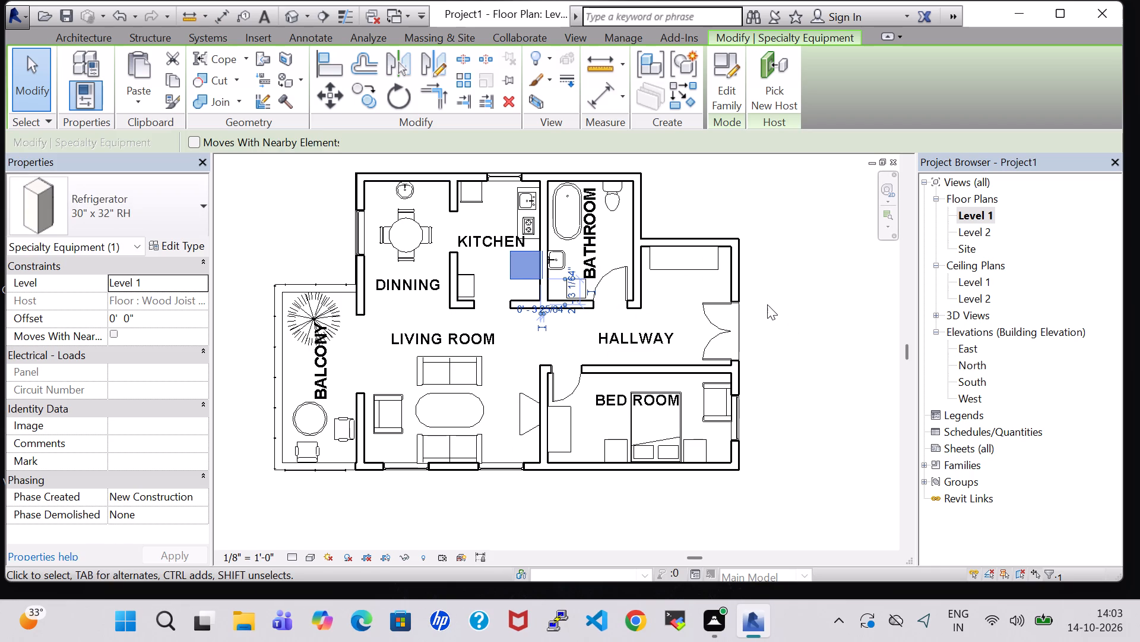
pyautogui.press('Left')
pyautogui.click(812, 317)
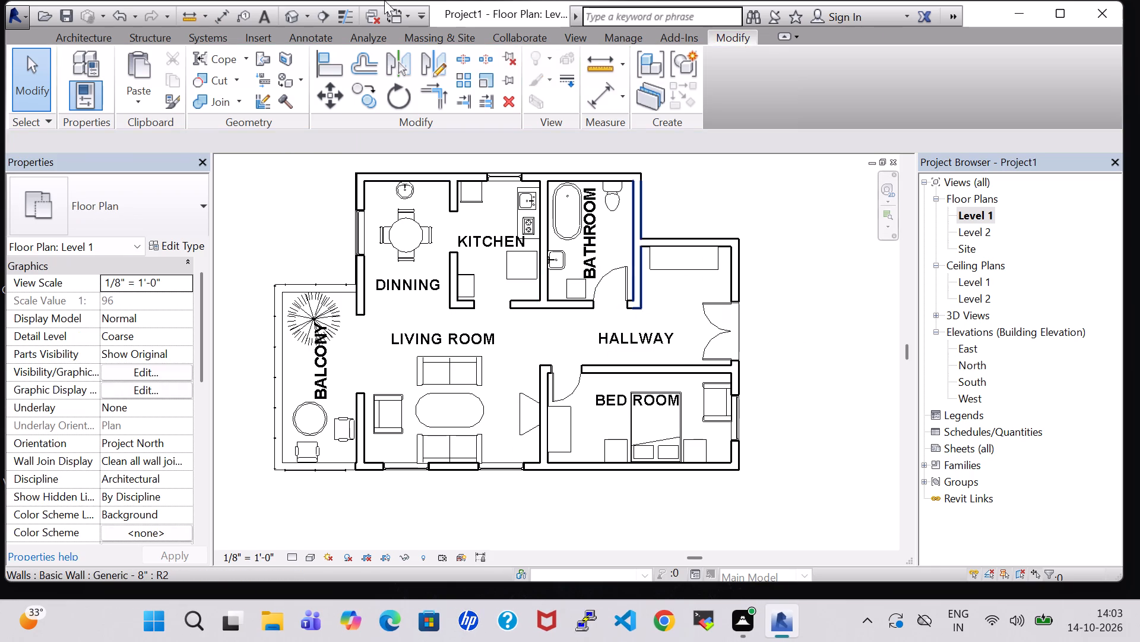
# Inspect the reworked kitchen opening in the 3D view, and review the whole Level 1 floor plan.
pyautogui.click(299, 12)
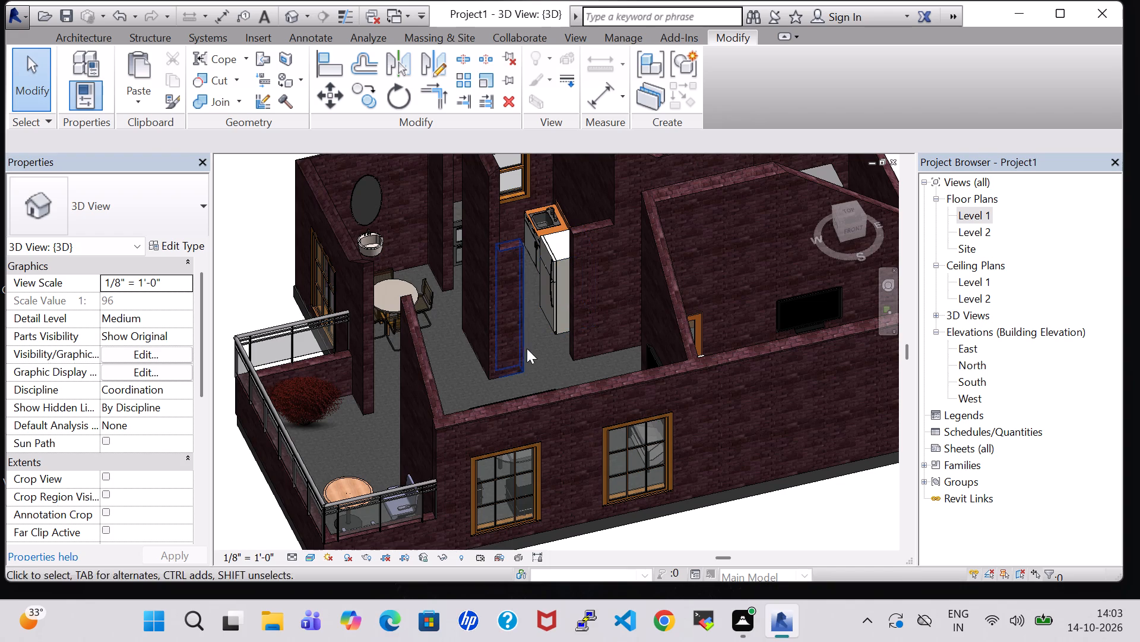
pyautogui.keyDown('shift'); pyautogui.moveTo(525, 367); pyautogui.dragTo(606, 385, button='middle'); pyautogui.keyUp('shift')
pyautogui.keyDown('shift'); pyautogui.moveTo(604, 386); pyautogui.dragTo(571, 399, button='middle'); pyautogui.keyUp('shift')
pyautogui.keyDown('shift'); pyautogui.moveTo(782, 438); pyautogui.dragTo(676, 387, button='middle'); pyautogui.keyUp('shift')
pyautogui.scroll(-2, 606, 347)
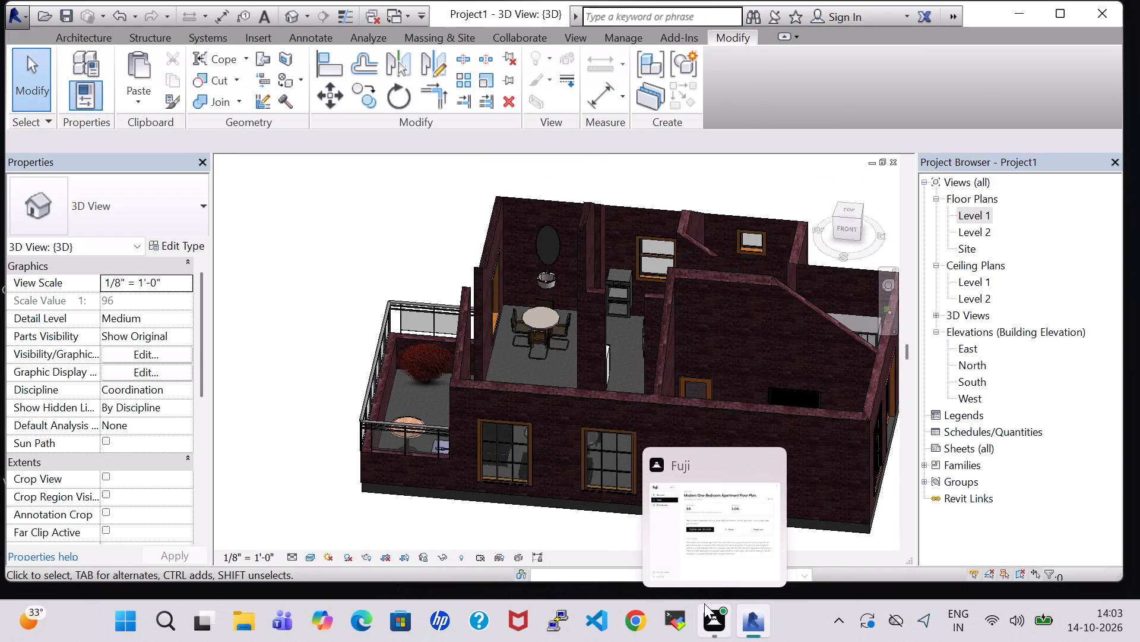
pyautogui.click(326, 231)
pyautogui.doubleClick(984, 212)
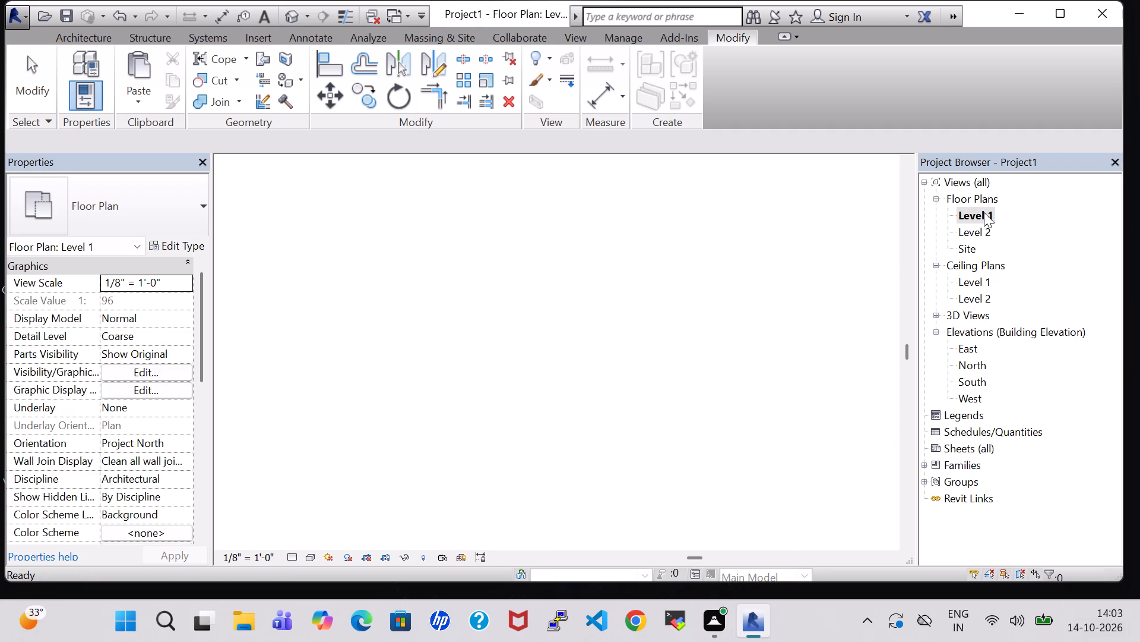
pyautogui.scroll(-2, 692, 279)
pyautogui.keyDown('shift'); pyautogui.moveTo(743, 228); pyautogui.dragTo(743, 244, button='middle'); pyautogui.keyUp('shift')
pyautogui.scroll(3, 743, 244)
pyautogui.moveTo(743, 244); pyautogui.dragTo(770, 236, button='middle')
pyautogui.scroll(-1, 770, 236)
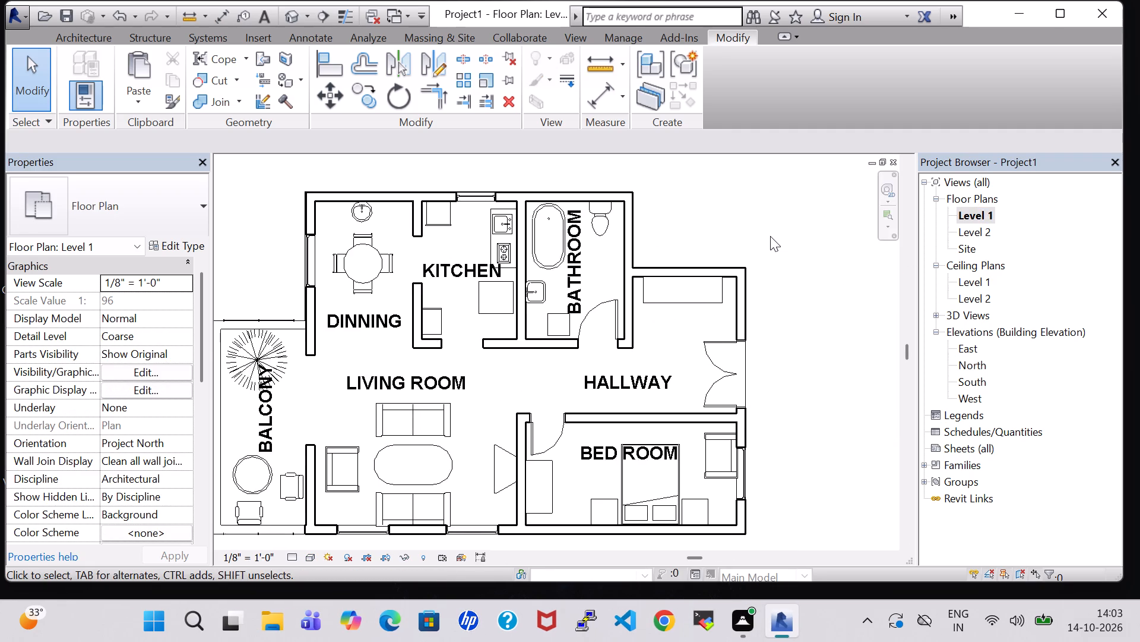
pyautogui.moveTo(793, 256); pyautogui.dragTo(800, 247, button='middle')
# Look through the model categories in the Level 1 floor plan's Visibility/Graphic Overrides, around Railings, Roofs and Rooms.
pyautogui.write('VV')
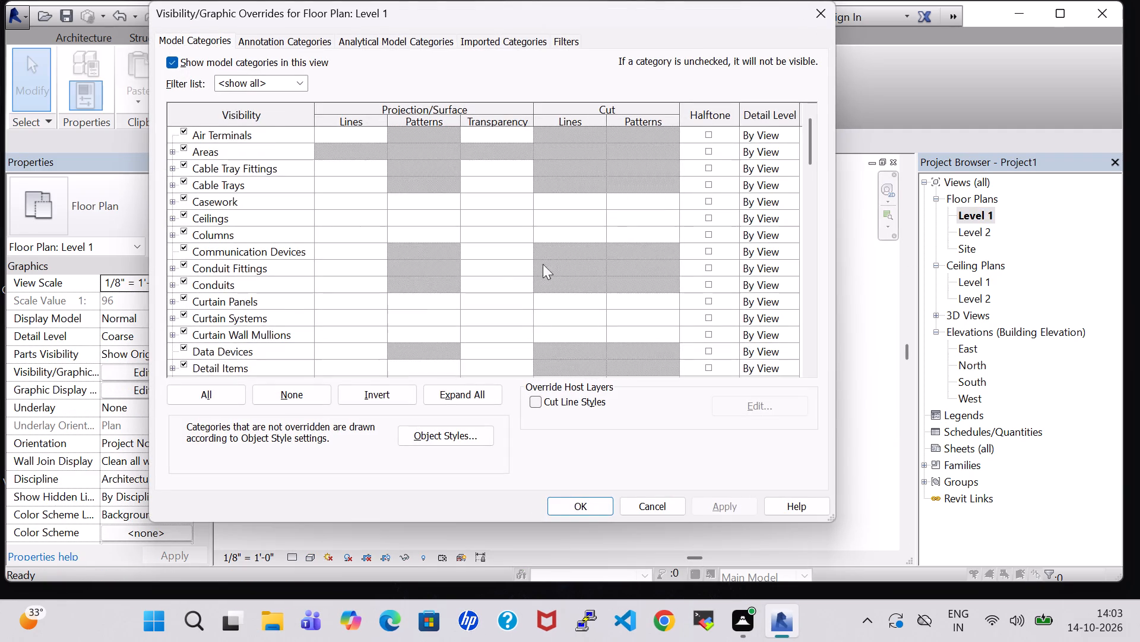
pyautogui.scroll(-1, 184, 273)
pyautogui.click(219, 270)
pyautogui.press('r')
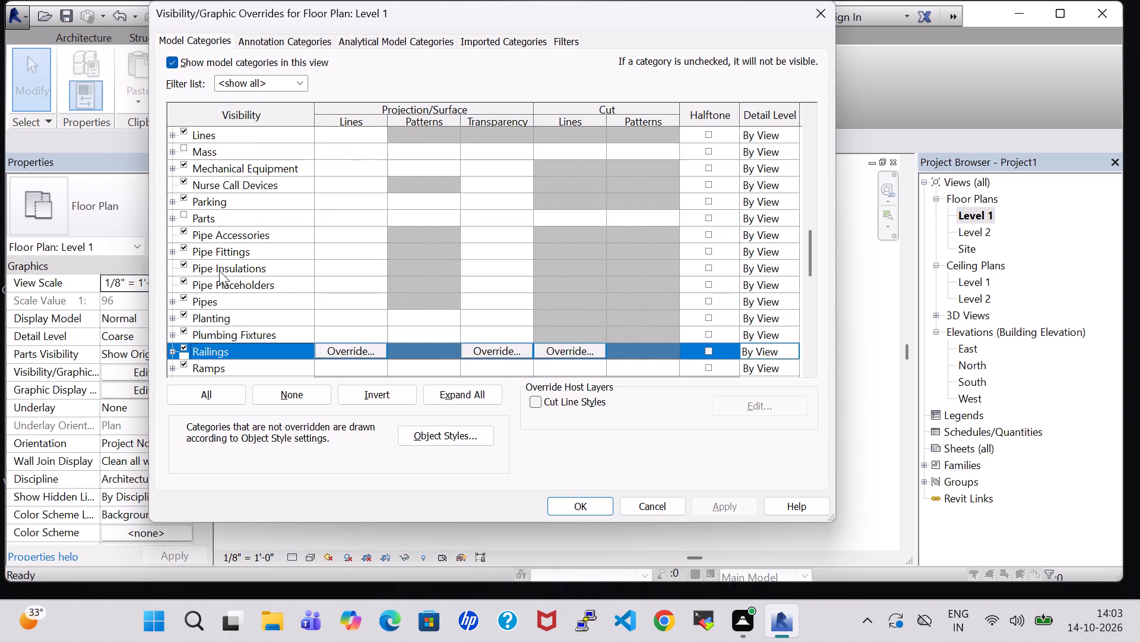
pyautogui.scroll(-5, 219, 270)
pyautogui.scroll(-1, 199, 335)
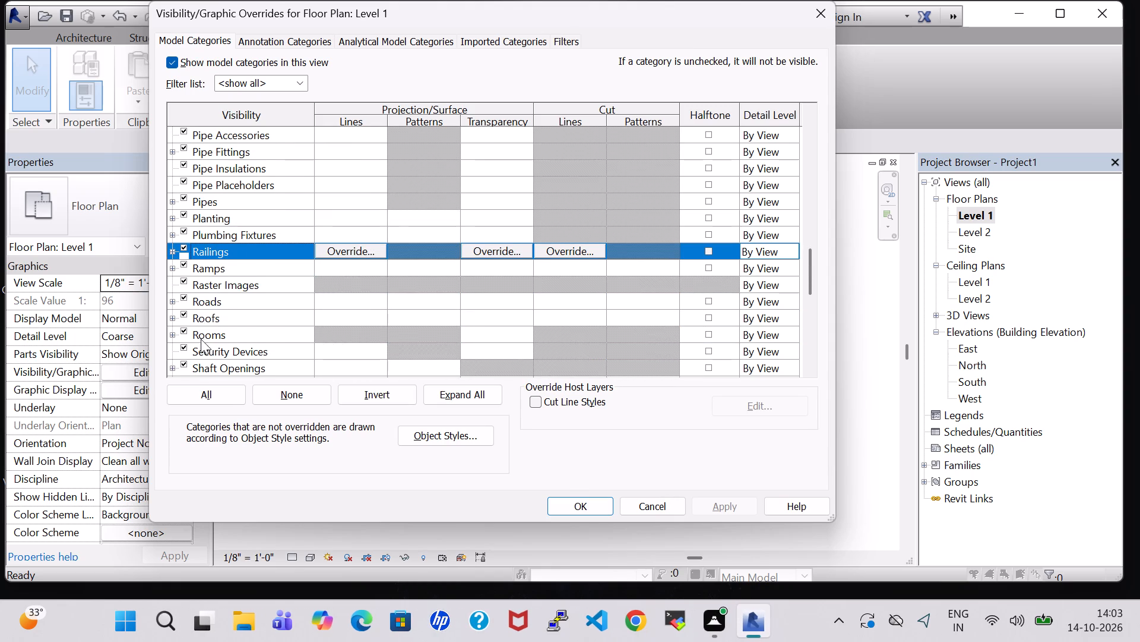
pyautogui.scroll(-3, 227, 310)
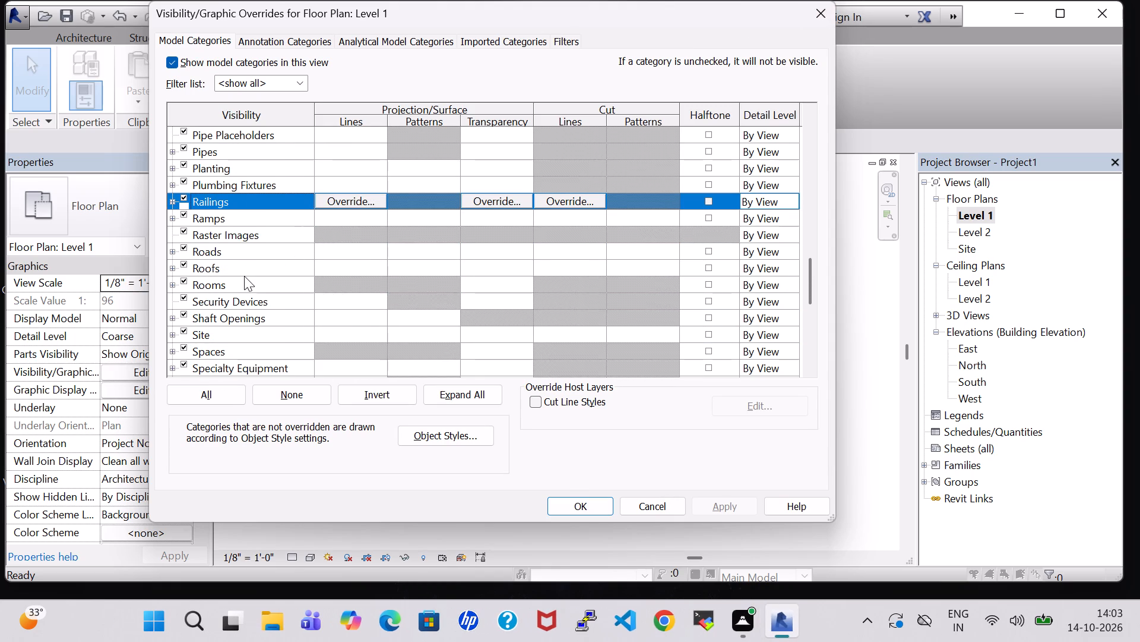
pyautogui.click(809, 13)
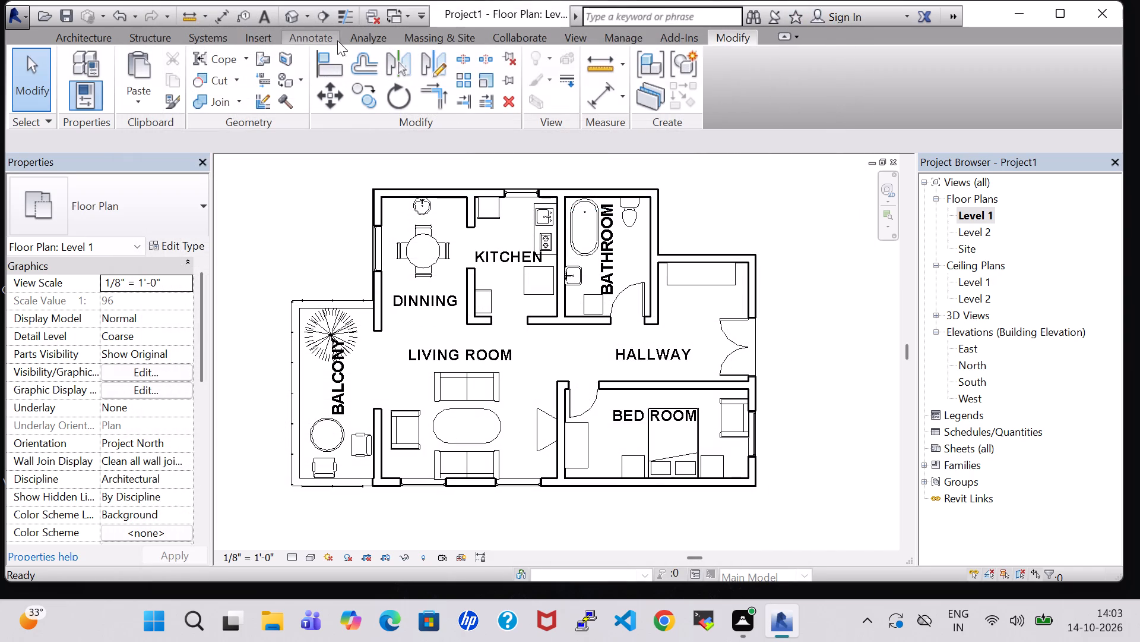
# Turn on the Roofs category in the default 3D view's Visibility/Graphic Overrides.
pyautogui.click(285, 16)
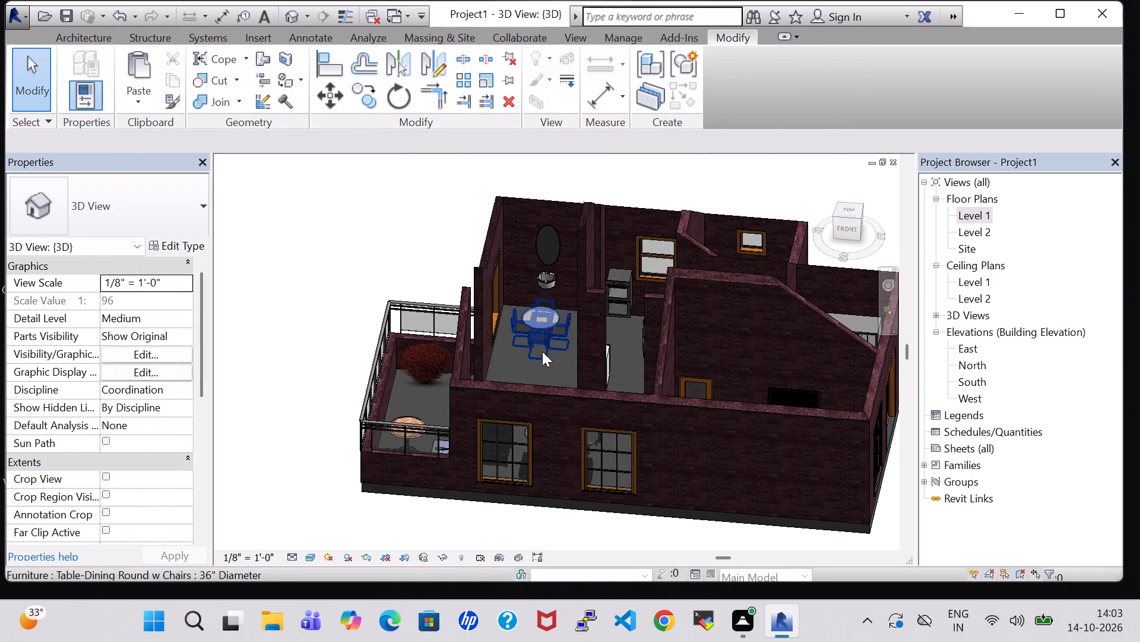
pyautogui.write('VV')
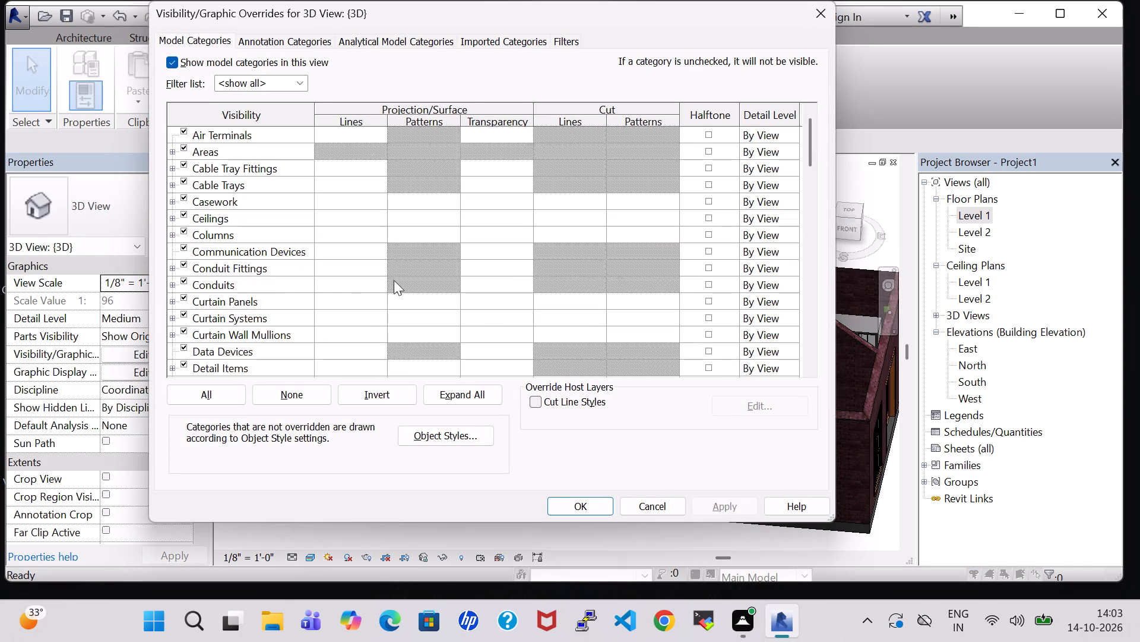
pyautogui.click(253, 280)
pyautogui.press('r')
pyautogui.scroll(-5, 253, 280)
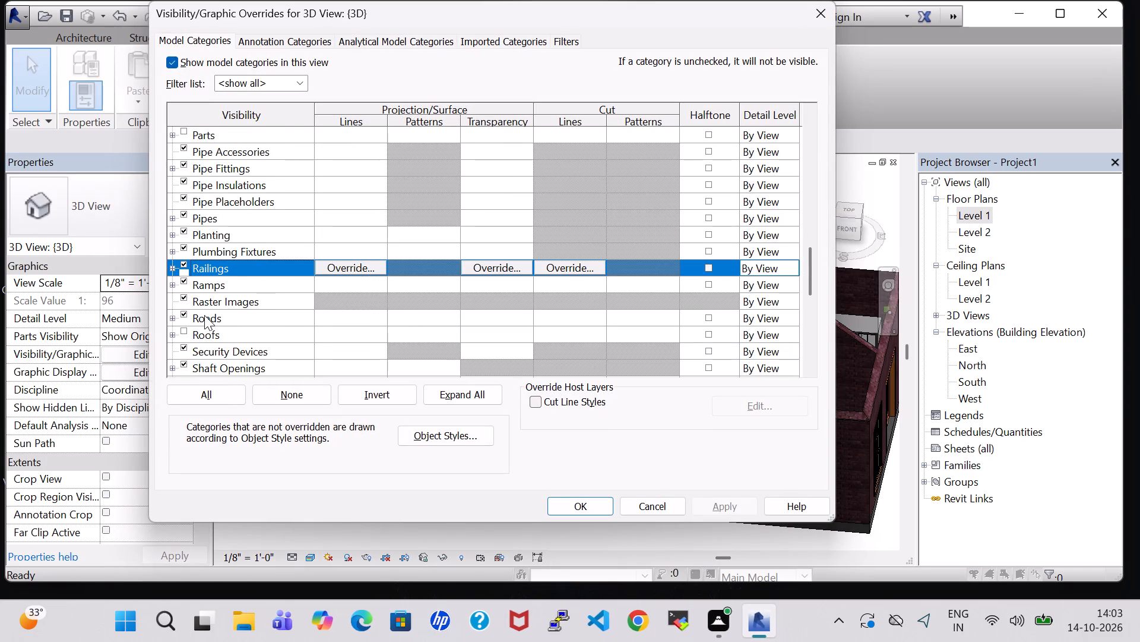
pyautogui.click(182, 329)
pyautogui.click(726, 513)
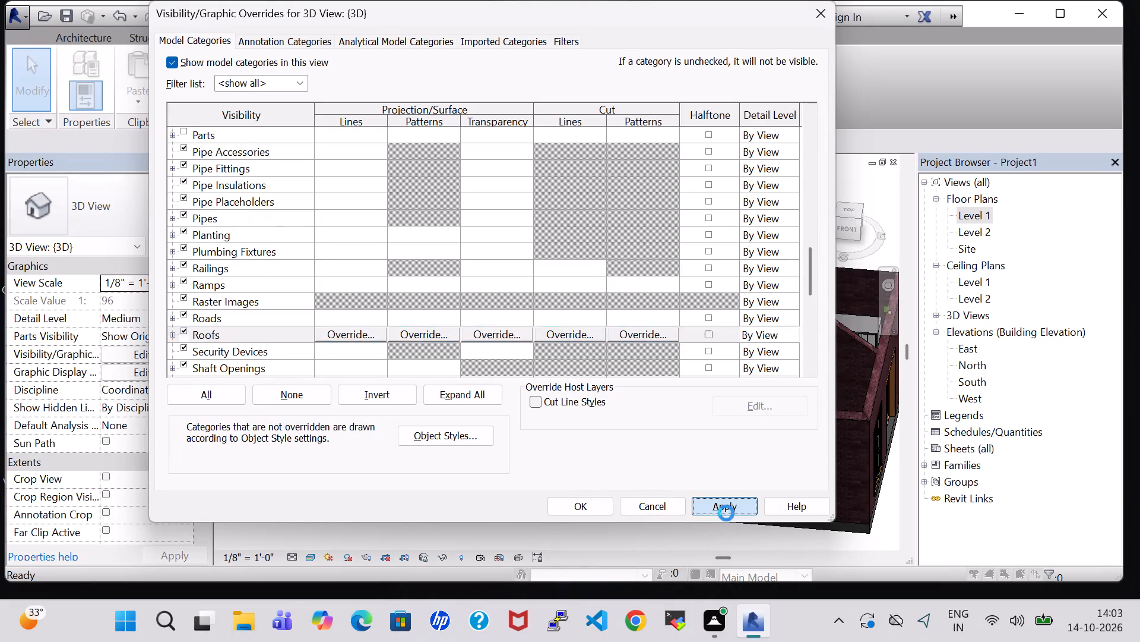
pyautogui.click(578, 503)
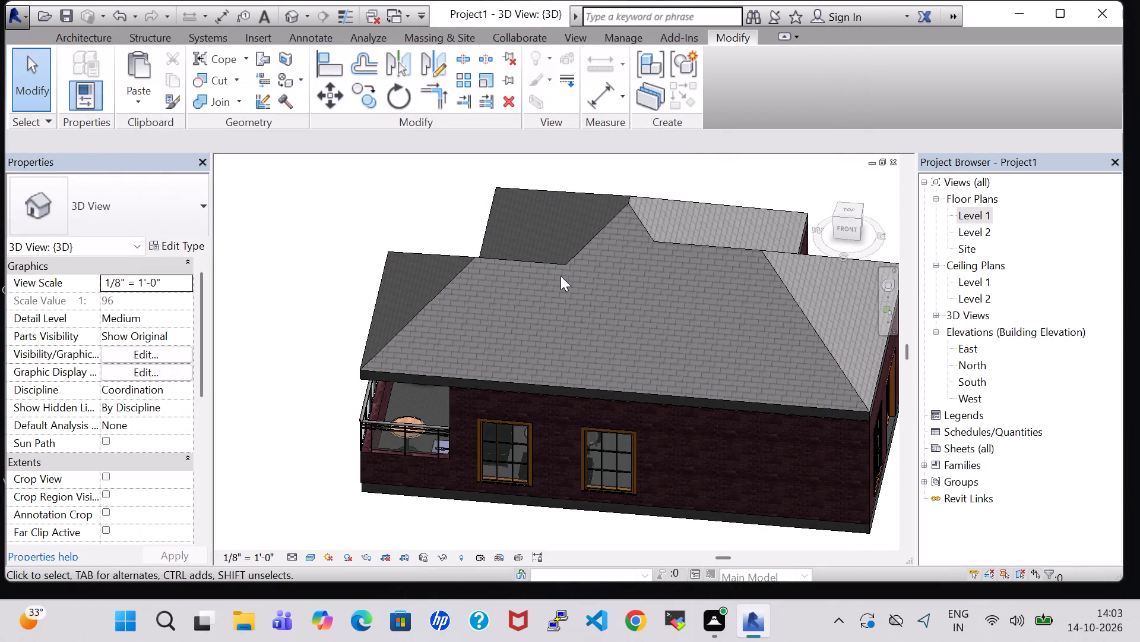
# Inspect the roofed building's exterior in 3D from the front, balcony, rear and entrance sides.
pyautogui.keyDown('shift'); pyautogui.moveTo(338, 295); pyautogui.dragTo(458, 306, button='middle'); pyautogui.keyUp('shift')
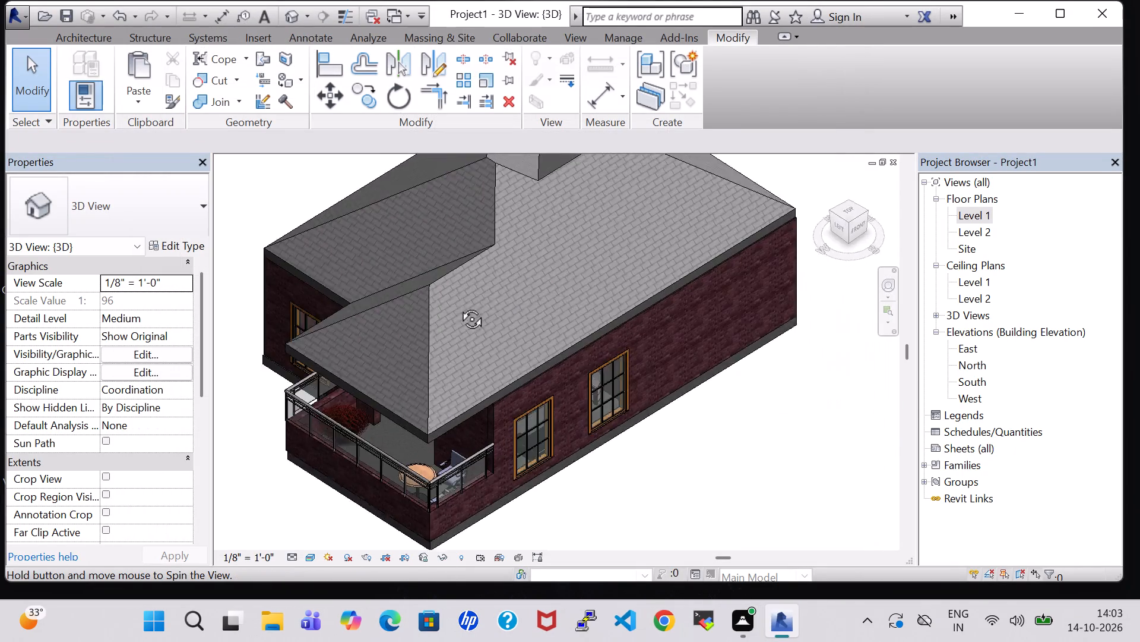
pyautogui.keyDown('shift'); pyautogui.moveTo(458, 306); pyautogui.dragTo(496, 287, button='middle'); pyautogui.keyUp('shift')
pyautogui.keyDown('shift'); pyautogui.moveTo(516, 287); pyautogui.dragTo(527, 285, button='middle'); pyautogui.keyUp('shift')
pyautogui.keyDown('shift'); pyautogui.moveTo(655, 410); pyautogui.dragTo(721, 349, button='middle'); pyautogui.keyUp('shift')
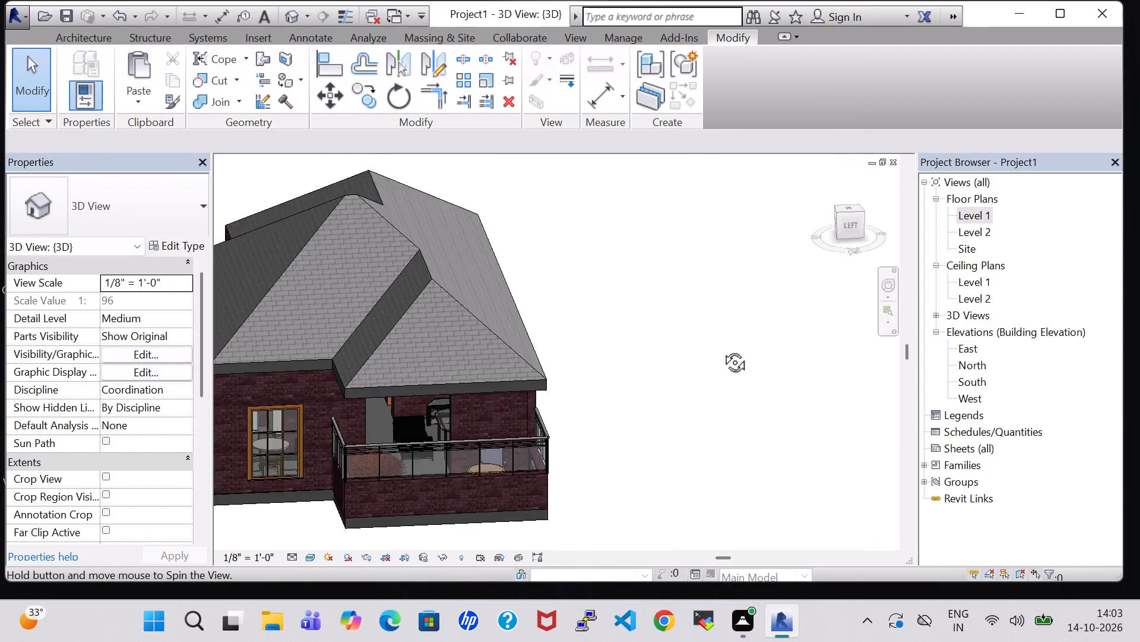
pyautogui.keyDown('shift'); pyautogui.moveTo(721, 349); pyautogui.dragTo(724, 337, button='middle'); pyautogui.keyUp('shift')
pyautogui.moveTo(657, 351); pyautogui.dragTo(730, 340, button='middle')
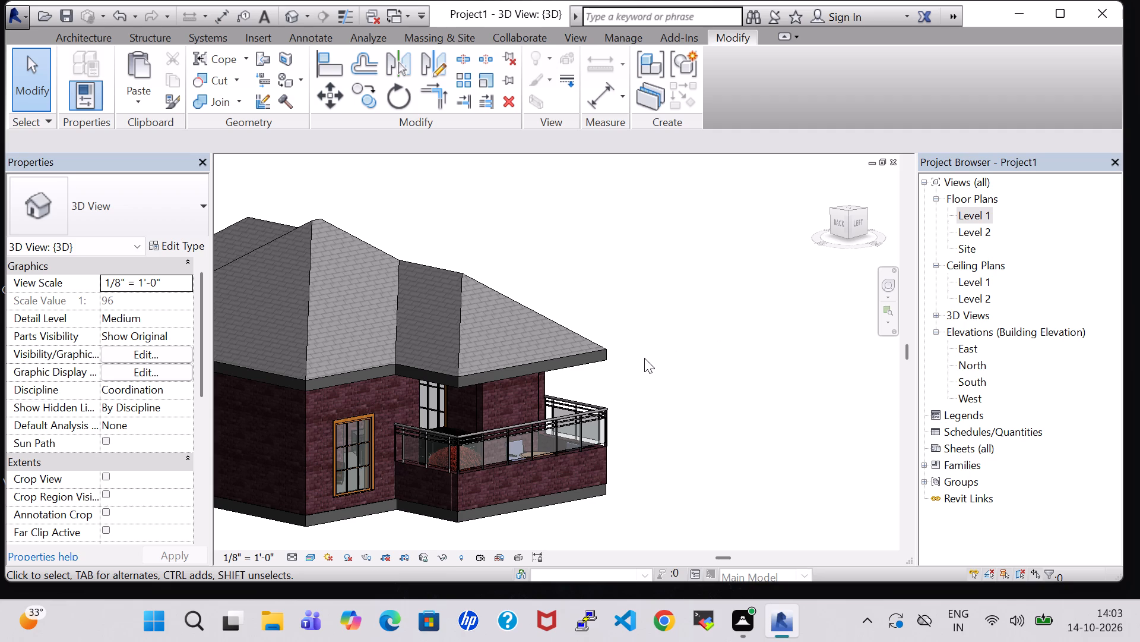
pyautogui.keyDown('shift'); pyautogui.moveTo(644, 358); pyautogui.dragTo(444, 403, button='middle'); pyautogui.keyUp('shift')
pyautogui.keyDown('shift'); pyautogui.moveTo(708, 477); pyautogui.dragTo(550, 472, button='middle'); pyautogui.keyUp('shift')
pyautogui.moveTo(731, 508); pyautogui.dragTo(667, 486, button='middle')
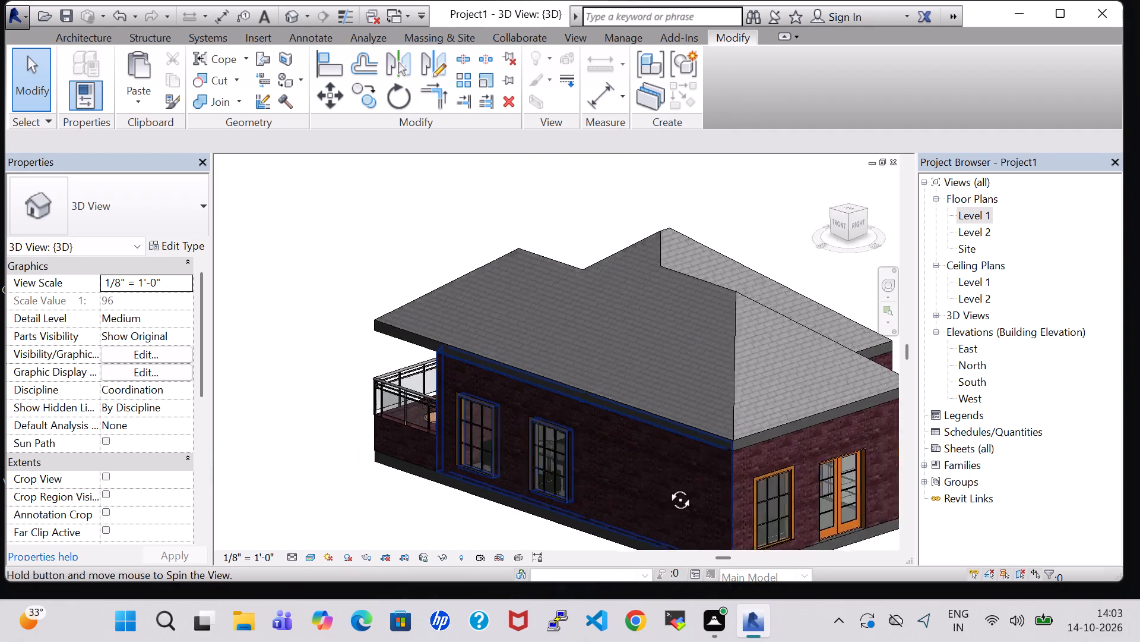
pyautogui.moveTo(667, 486); pyautogui.dragTo(645, 480, button='middle')
pyautogui.moveTo(807, 282); pyautogui.dragTo(780, 282, button='middle')
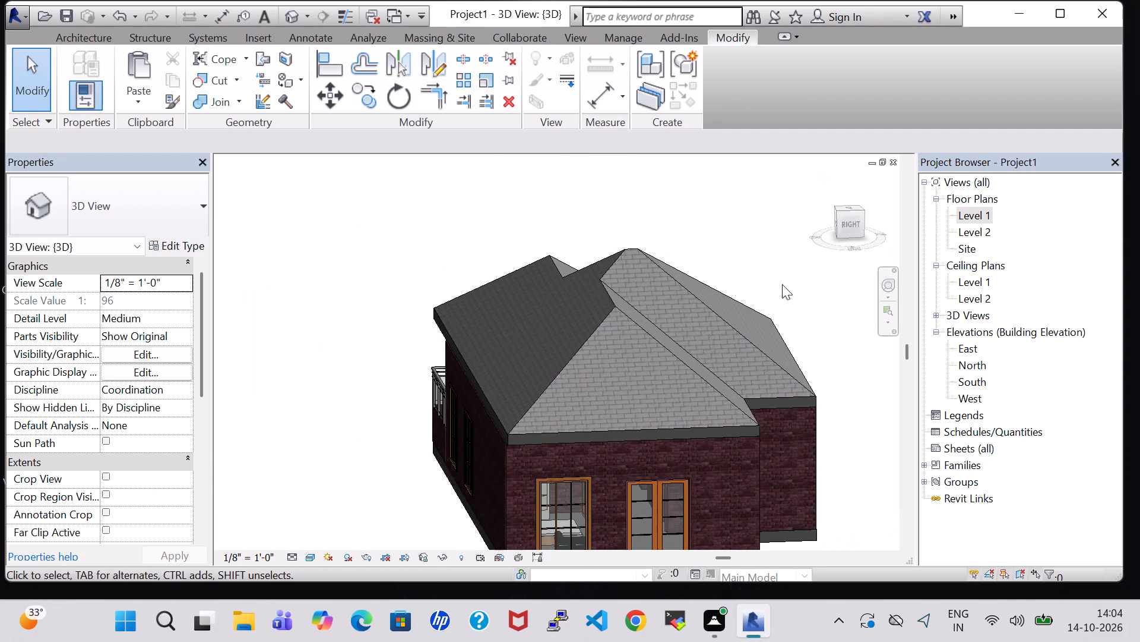
pyautogui.moveTo(782, 284); pyautogui.dragTo(724, 196, button='middle')
pyautogui.keyDown('shift'); pyautogui.moveTo(782, 331); pyautogui.dragTo(756, 332, button='middle'); pyautogui.keyUp('shift')
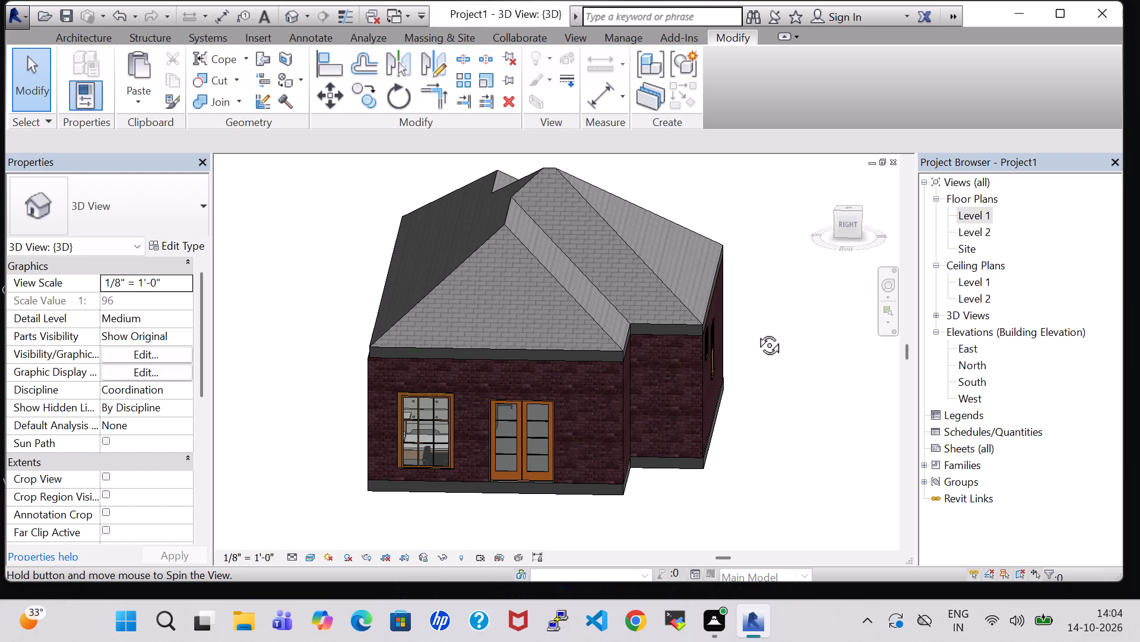
pyautogui.keyDown('shift'); pyautogui.moveTo(756, 332); pyautogui.dragTo(770, 322, button='middle'); pyautogui.keyUp('shift')
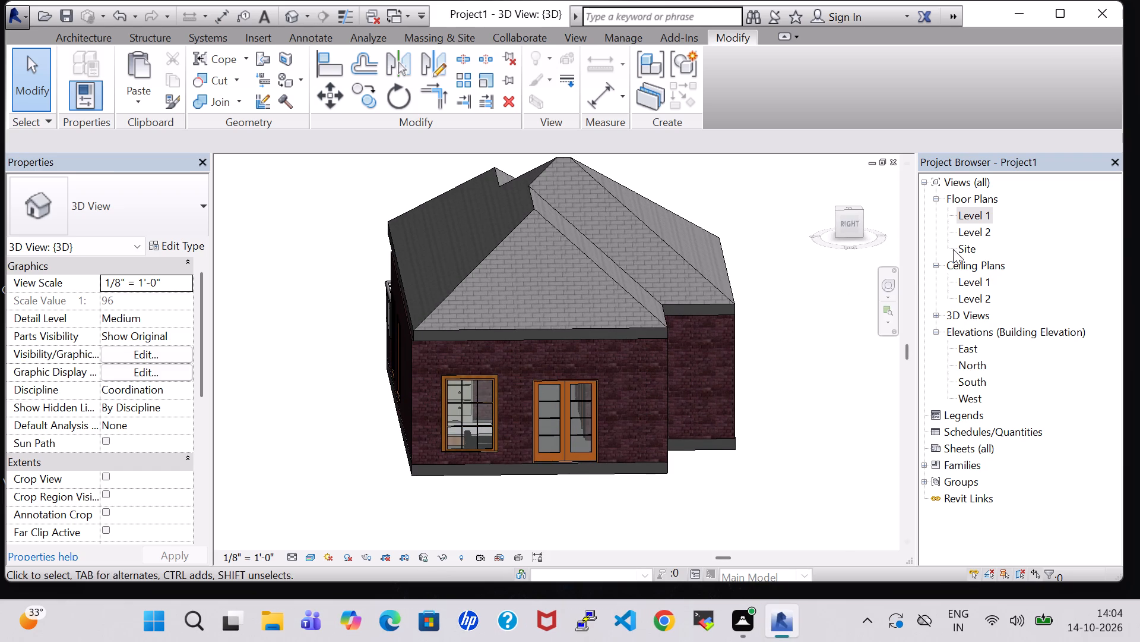
# Review the whole Level 1 floor plan and select the refrigerator in the kitchen.
pyautogui.doubleClick(971, 214)
pyautogui.scroll(-2, 692, 329)
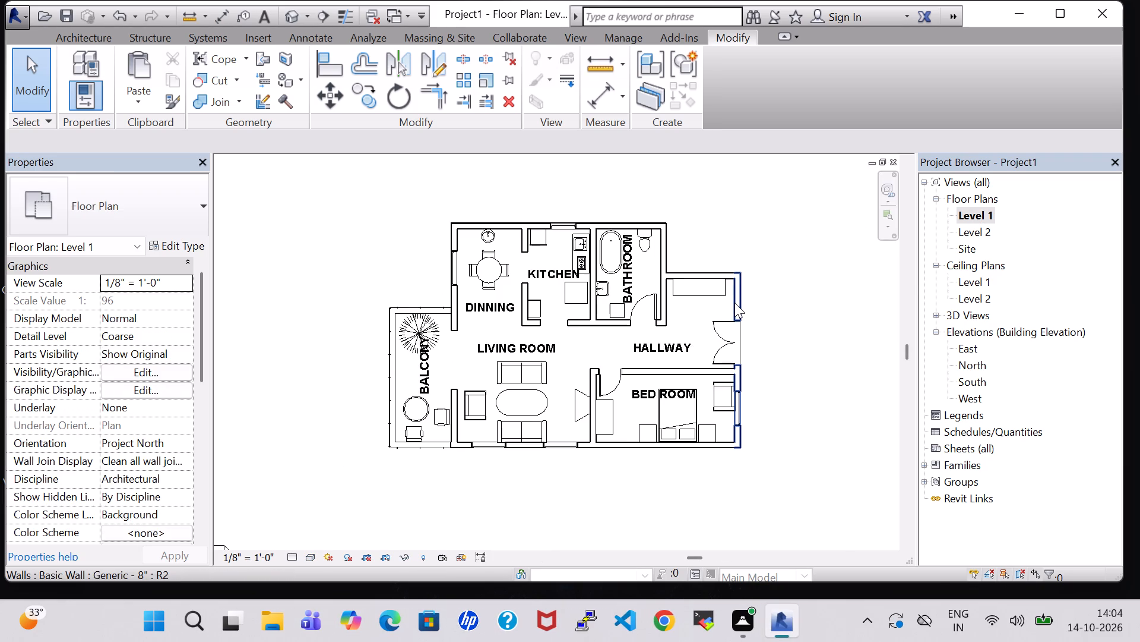
pyautogui.scroll(-1, 734, 303)
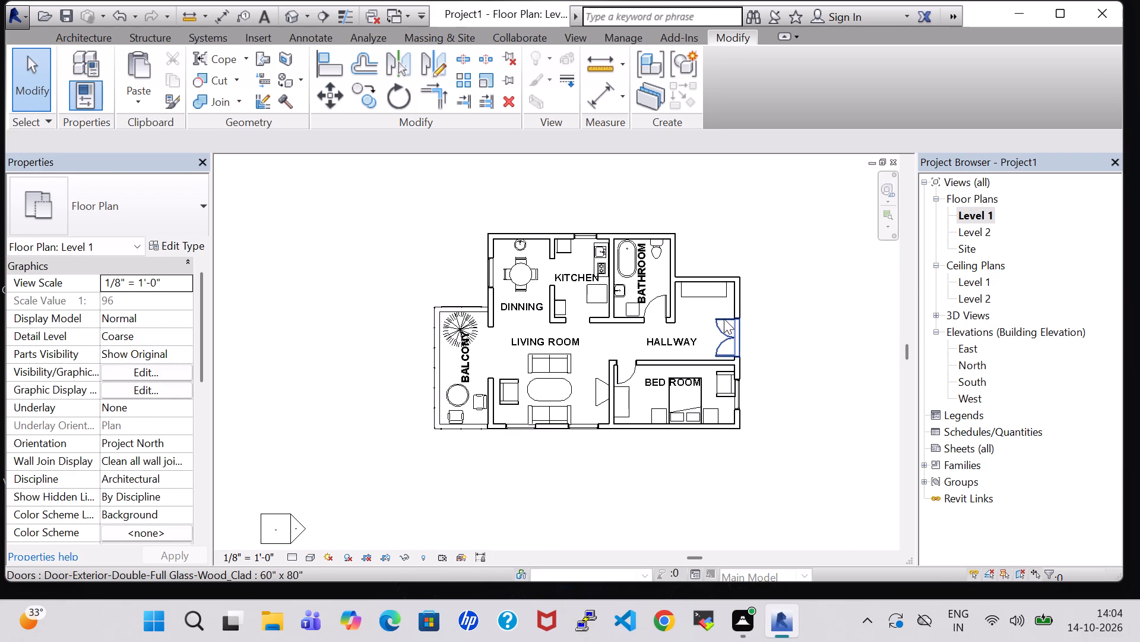
pyautogui.scroll(-1, 724, 319)
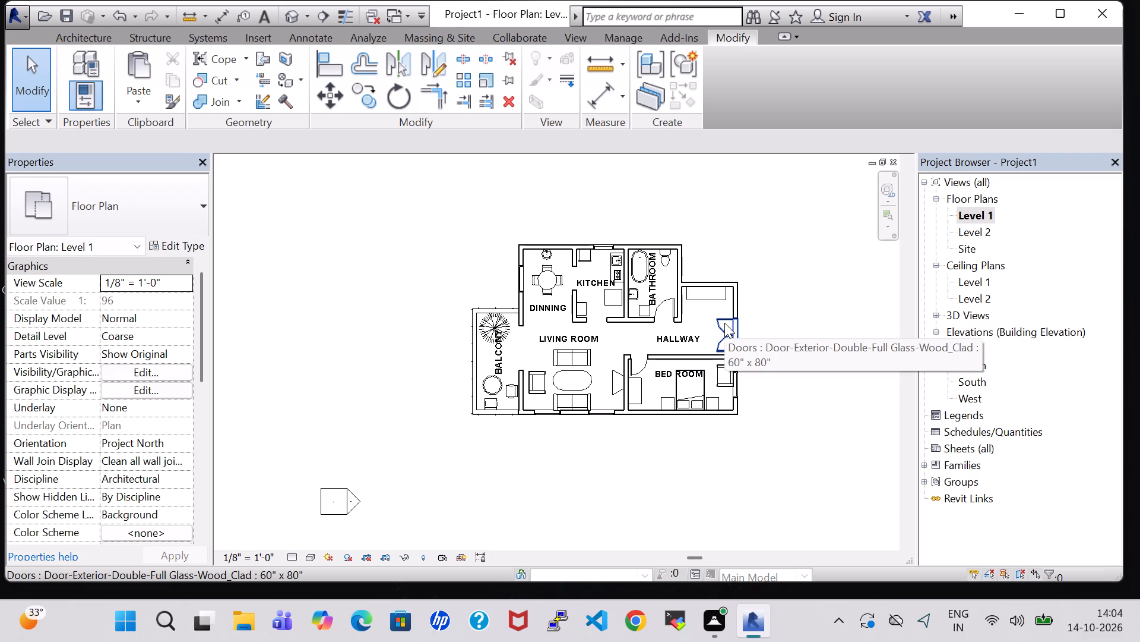
pyautogui.click(614, 297)
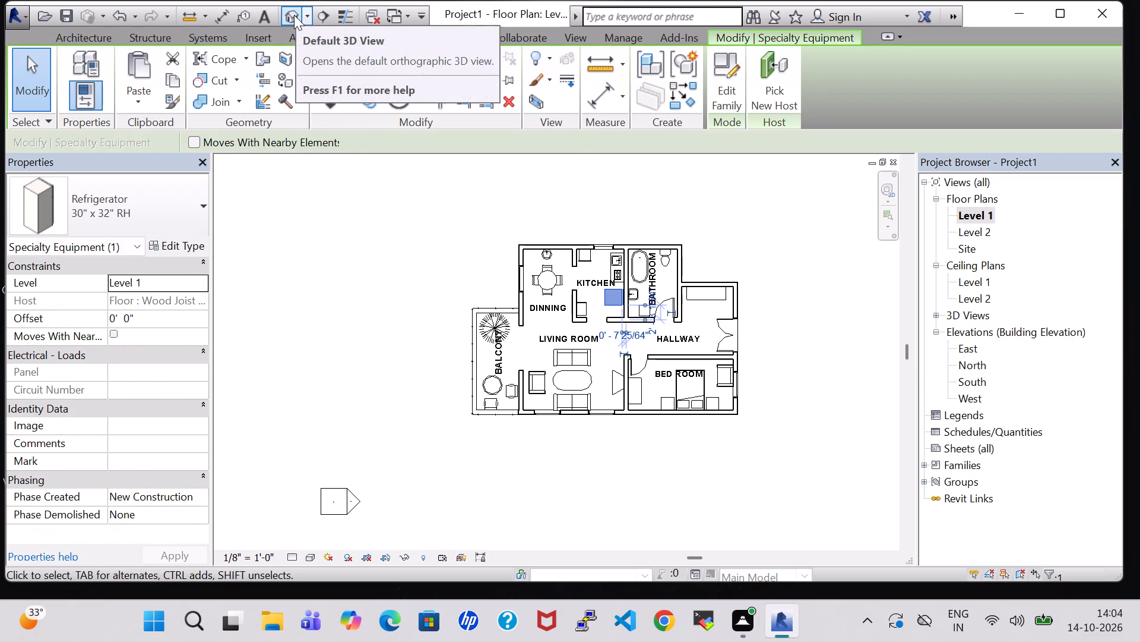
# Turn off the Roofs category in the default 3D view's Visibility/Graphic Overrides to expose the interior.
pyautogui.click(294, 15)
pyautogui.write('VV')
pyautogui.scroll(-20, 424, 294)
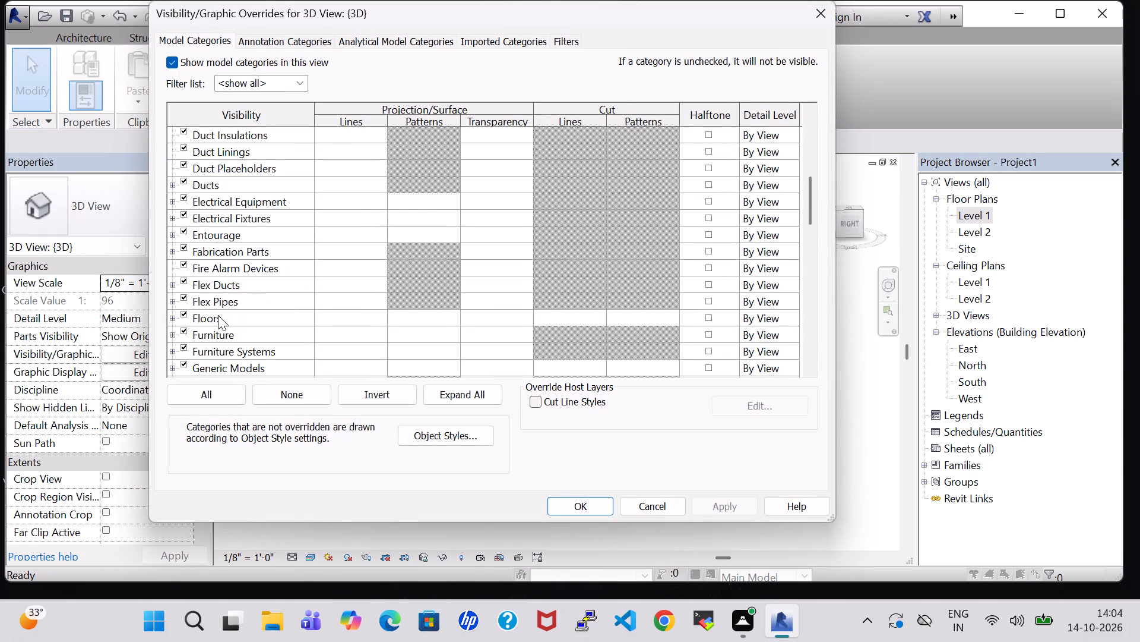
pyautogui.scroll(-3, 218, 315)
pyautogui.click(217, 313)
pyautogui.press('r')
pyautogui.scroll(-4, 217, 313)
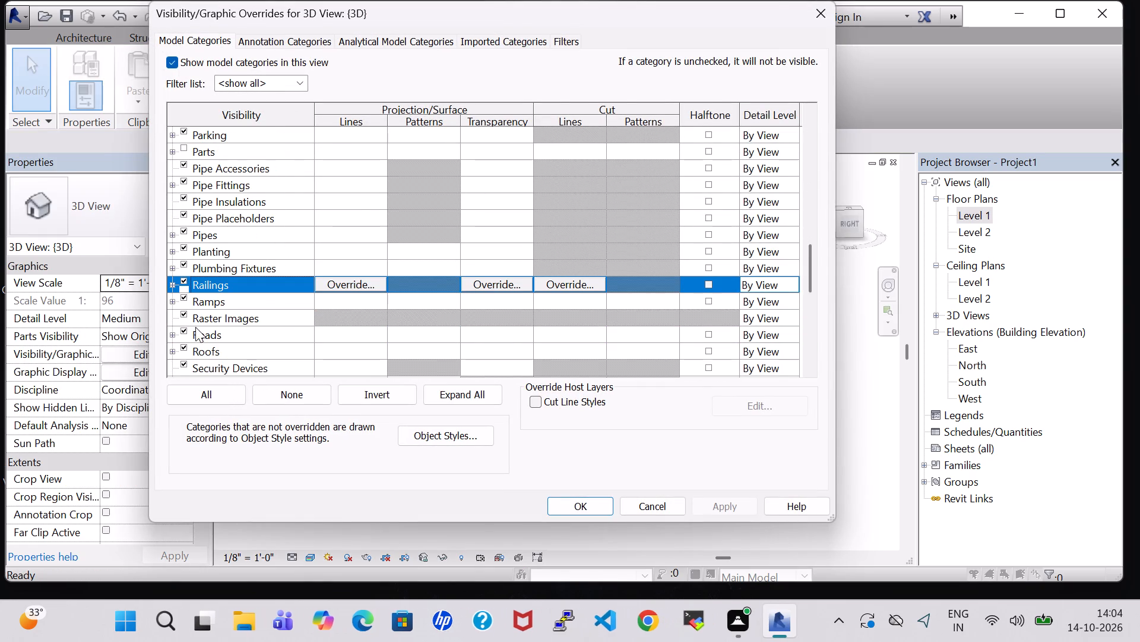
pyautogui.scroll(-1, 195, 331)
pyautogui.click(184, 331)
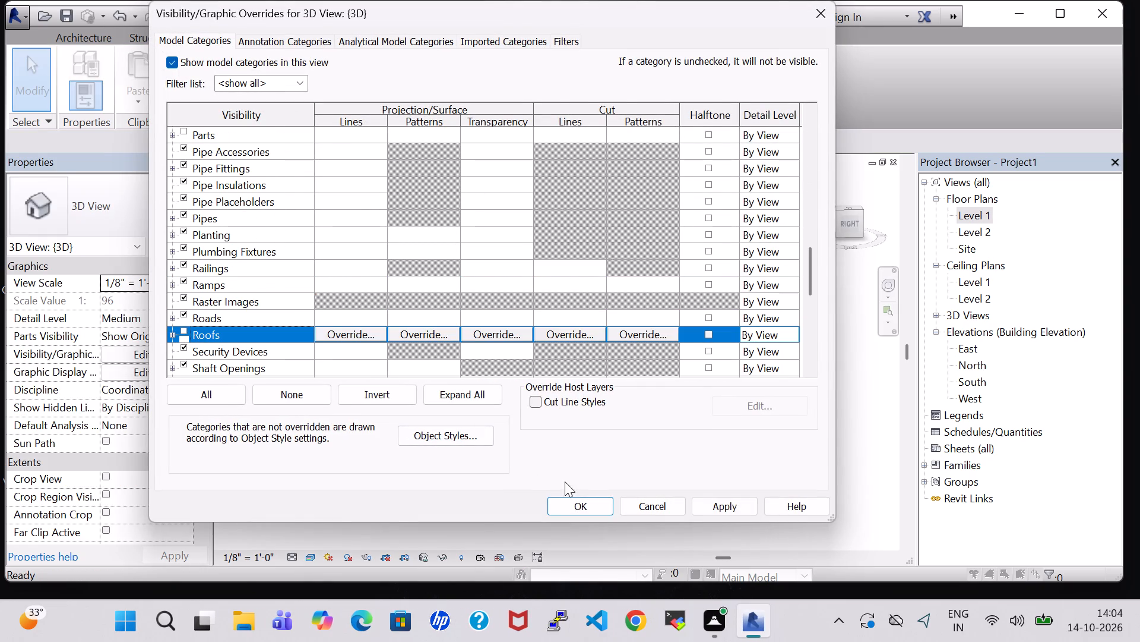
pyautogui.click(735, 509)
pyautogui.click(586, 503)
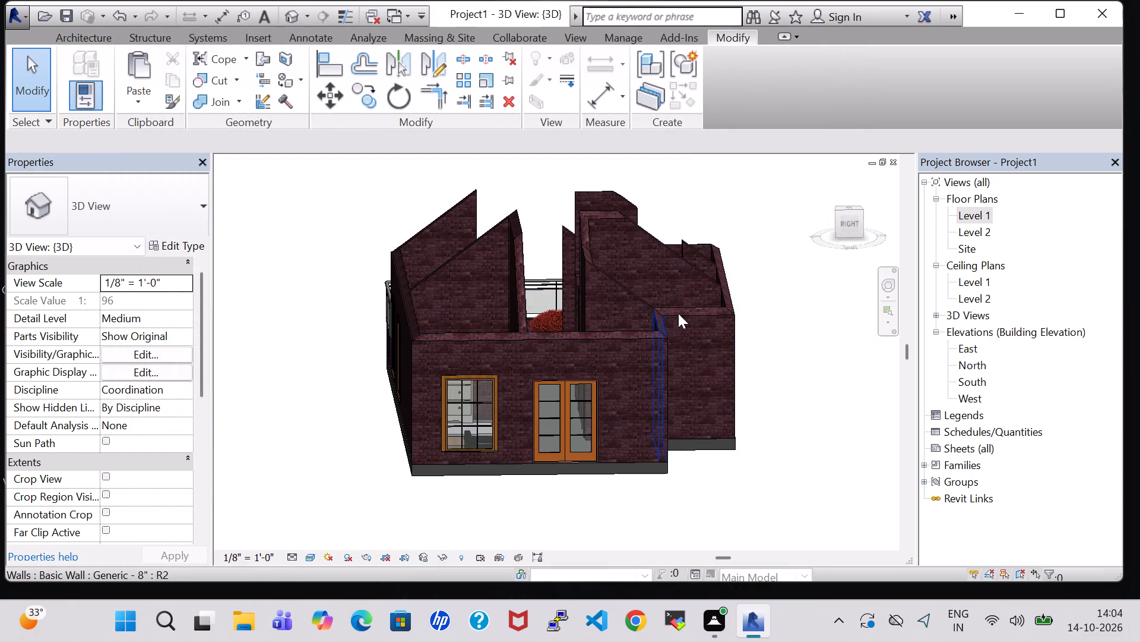
# Look over the open interior in 3D and turn the Roofs category back on in the view's Visibility/Graphic Overrides.
pyautogui.keyDown('shift'); pyautogui.moveTo(692, 203); pyautogui.dragTo(714, 408, button='middle'); pyautogui.keyUp('shift')
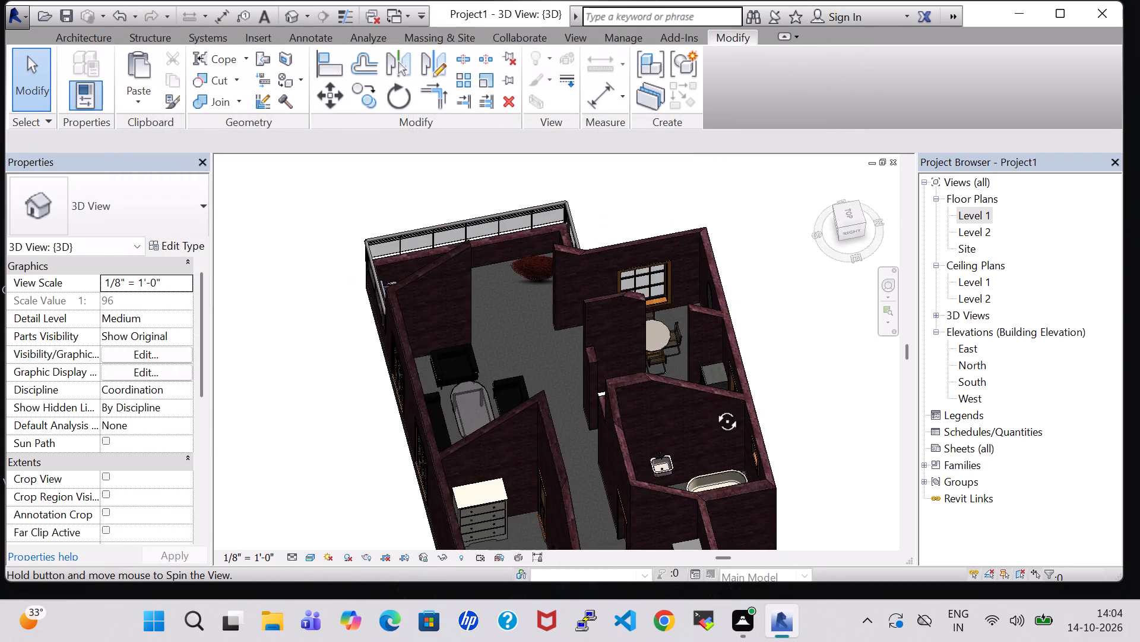
pyautogui.keyDown('shift'); pyautogui.moveTo(714, 408); pyautogui.dragTo(892, 328, button='middle'); pyautogui.keyUp('shift')
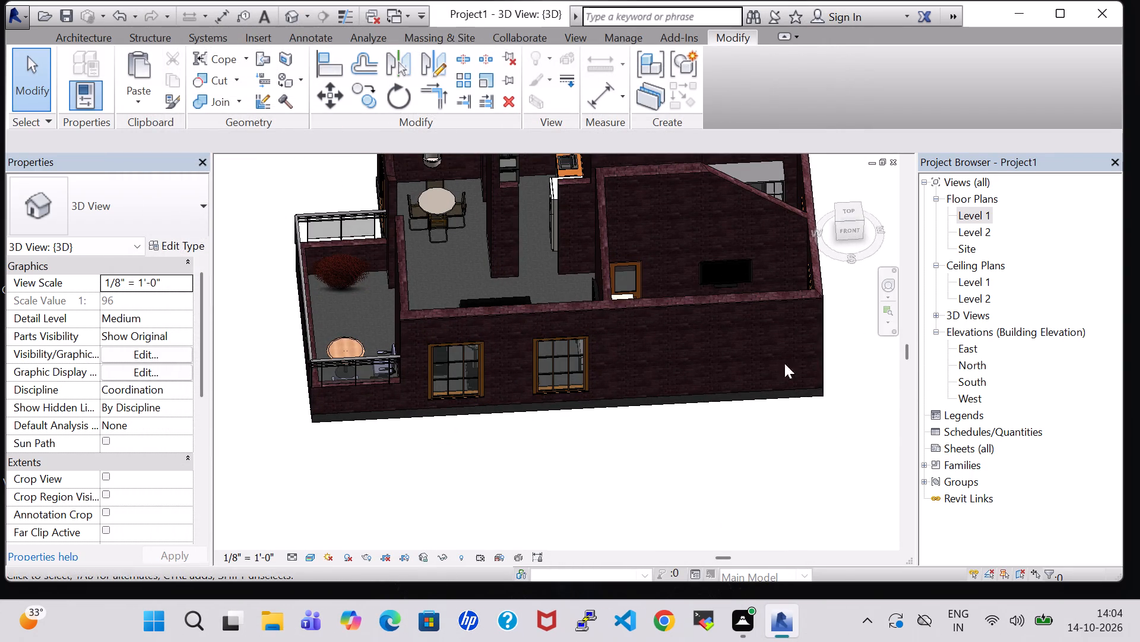
pyautogui.keyDown('shift'); pyautogui.moveTo(691, 441); pyautogui.dragTo(513, 392, button='middle'); pyautogui.keyUp('shift')
pyautogui.keyDown('shift'); pyautogui.scroll(-1, 691, 441); pyautogui.keyUp('shift')
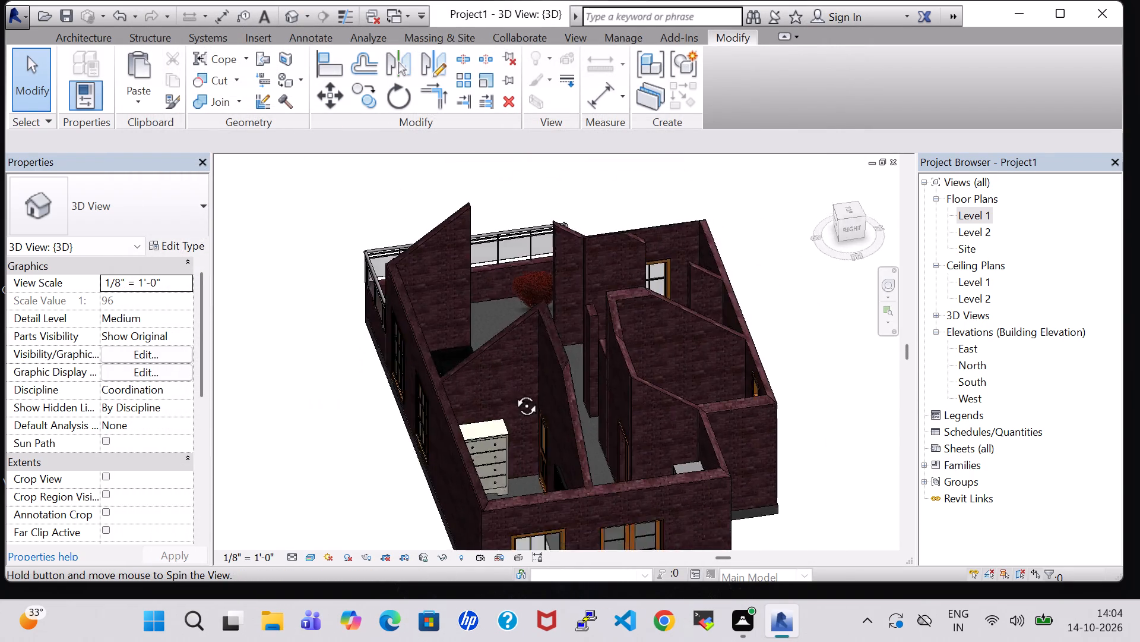
pyautogui.keyDown('shift'); pyautogui.moveTo(513, 392); pyautogui.dragTo(488, 324, button='middle'); pyautogui.keyUp('shift')
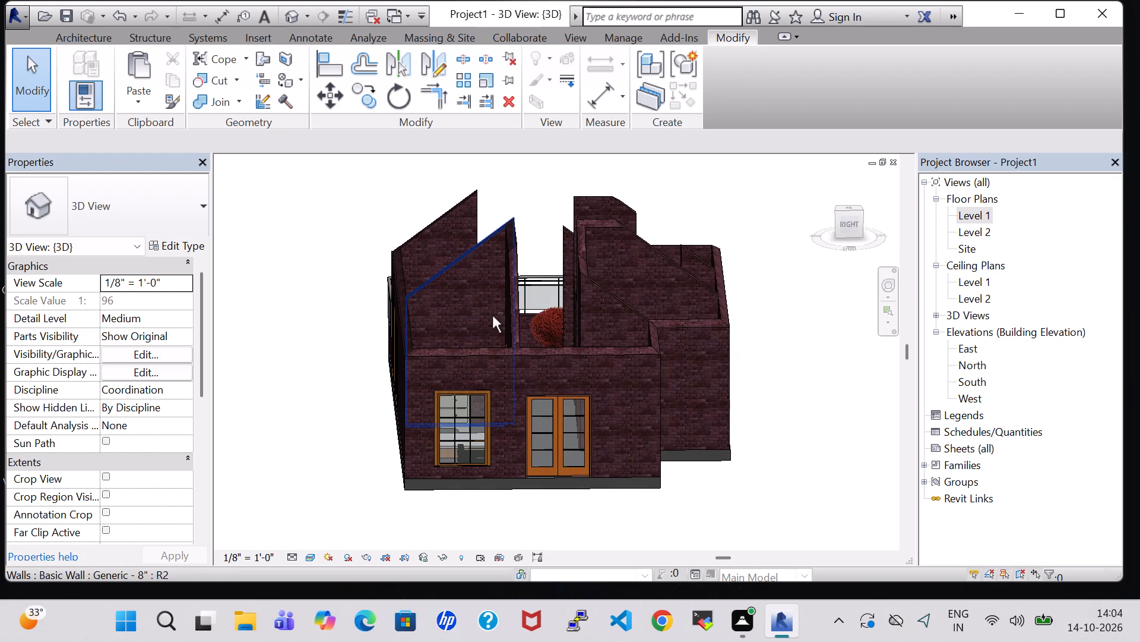
pyautogui.write('VV')
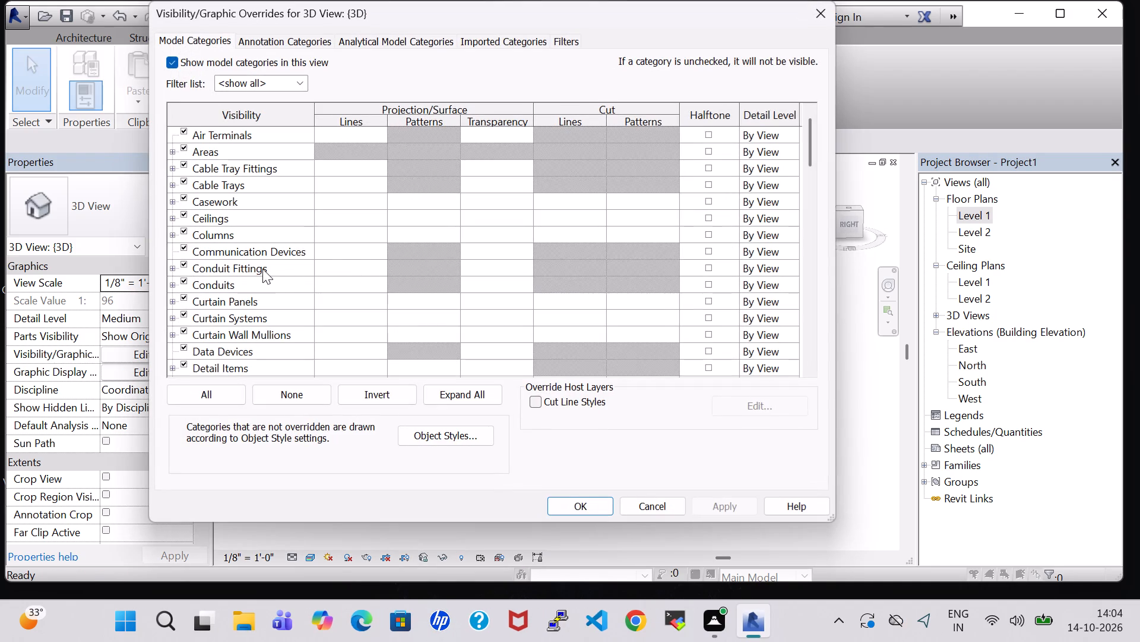
pyautogui.click(262, 269)
pyautogui.press('r')
pyautogui.scroll(-8, 242, 312)
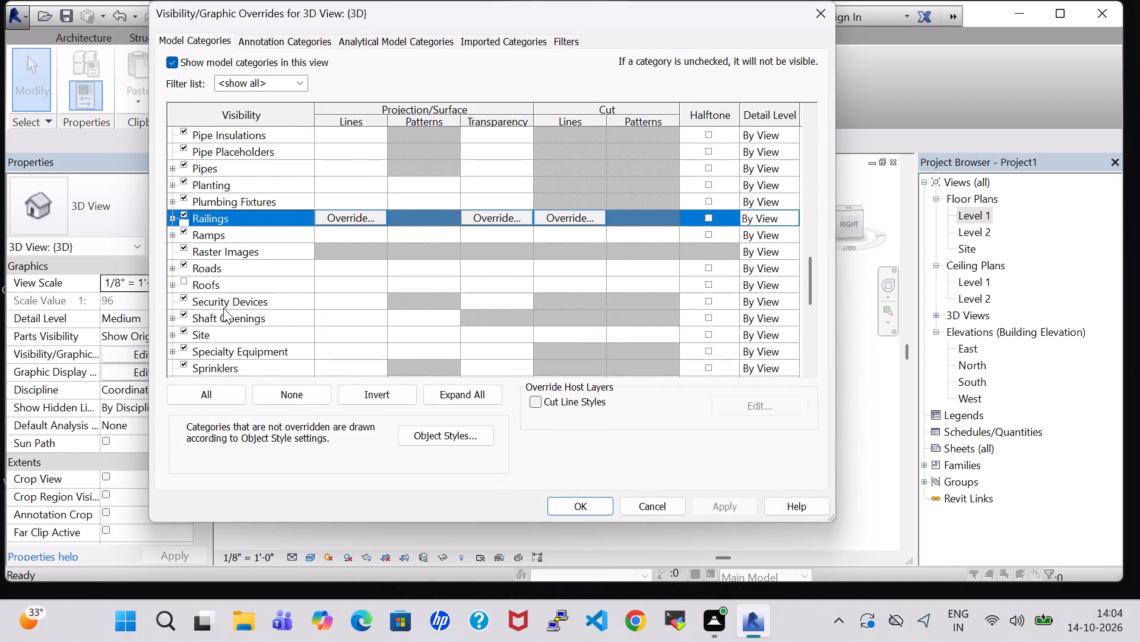
pyautogui.click(182, 283)
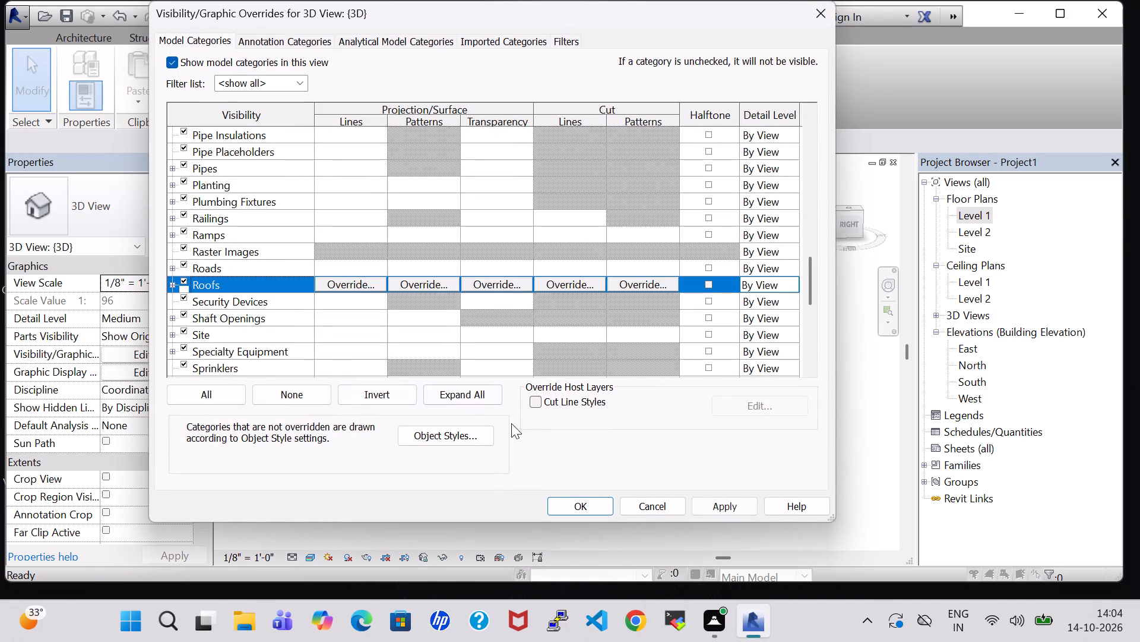
pyautogui.click(737, 507)
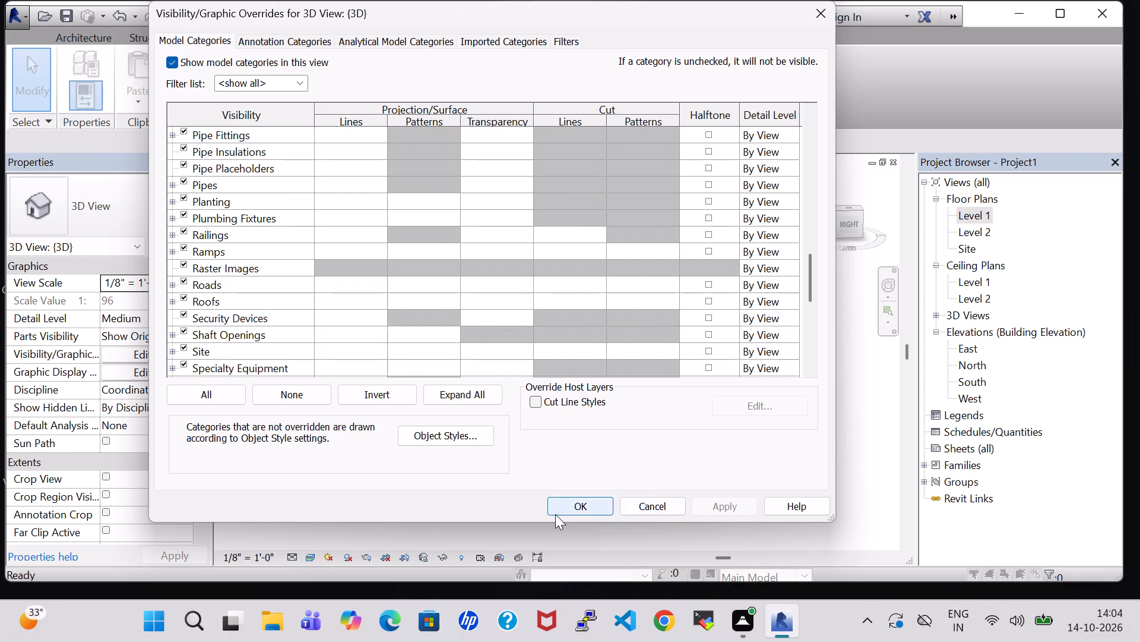
pyautogui.click(571, 508)
# Inspect the finished exterior with its roof in 3D, around the entrance side and the rear walls.
pyautogui.scroll(-2, 648, 419)
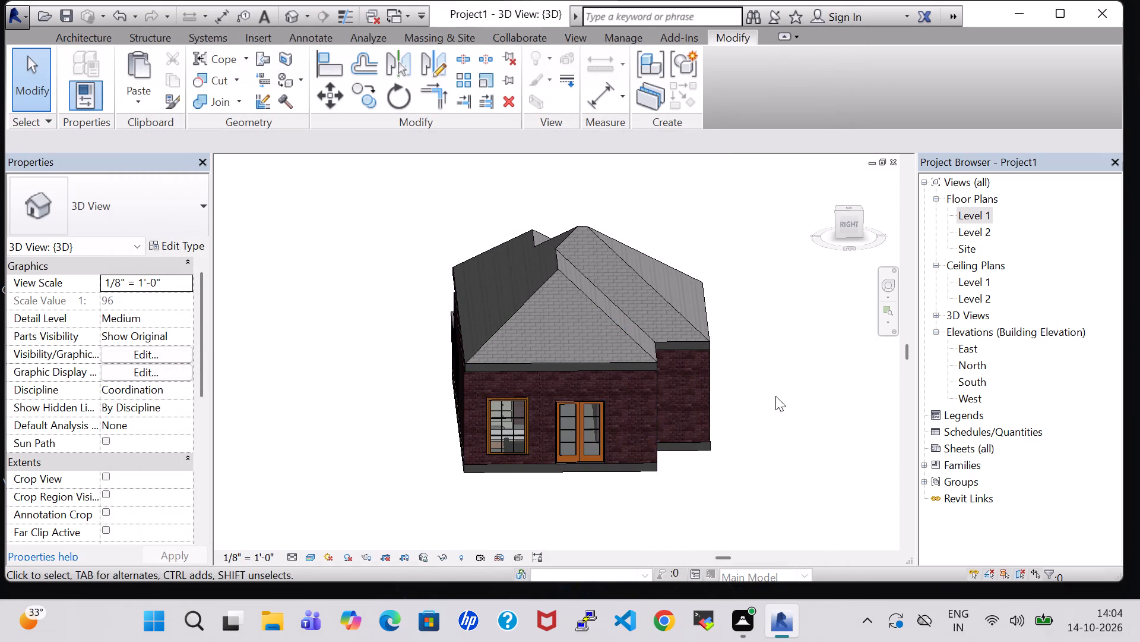
pyautogui.moveTo(775, 395); pyautogui.dragTo(717, 372, button='middle')
pyautogui.keyDown('shift'); pyautogui.moveTo(712, 371); pyautogui.dragTo(746, 474, button='middle'); pyautogui.keyUp('shift')
pyautogui.keyDown('shift'); pyautogui.moveTo(746, 474); pyautogui.dragTo(592, 453, button='middle'); pyautogui.keyUp('shift')
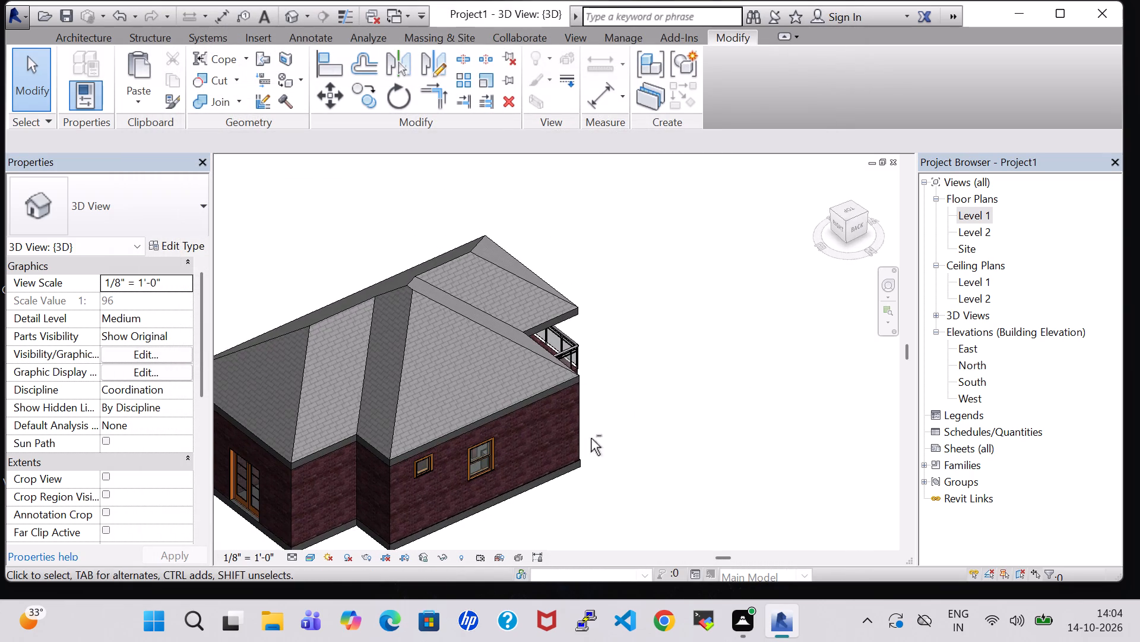
pyautogui.keyDown('shift'); pyautogui.moveTo(636, 421); pyautogui.dragTo(742, 338, button='middle'); pyautogui.keyUp('shift')
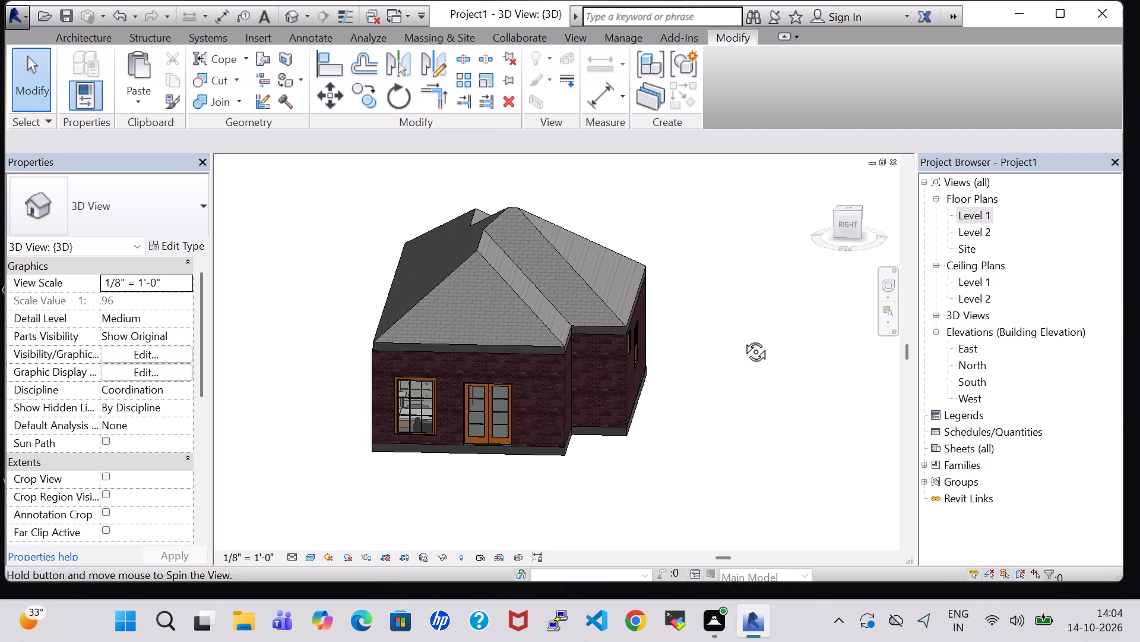
pyautogui.keyDown('shift'); pyautogui.moveTo(742, 338); pyautogui.dragTo(746, 330, button='middle'); pyautogui.keyUp('shift')
pyautogui.moveTo(710, 355); pyautogui.dragTo(729, 341, button='middle')
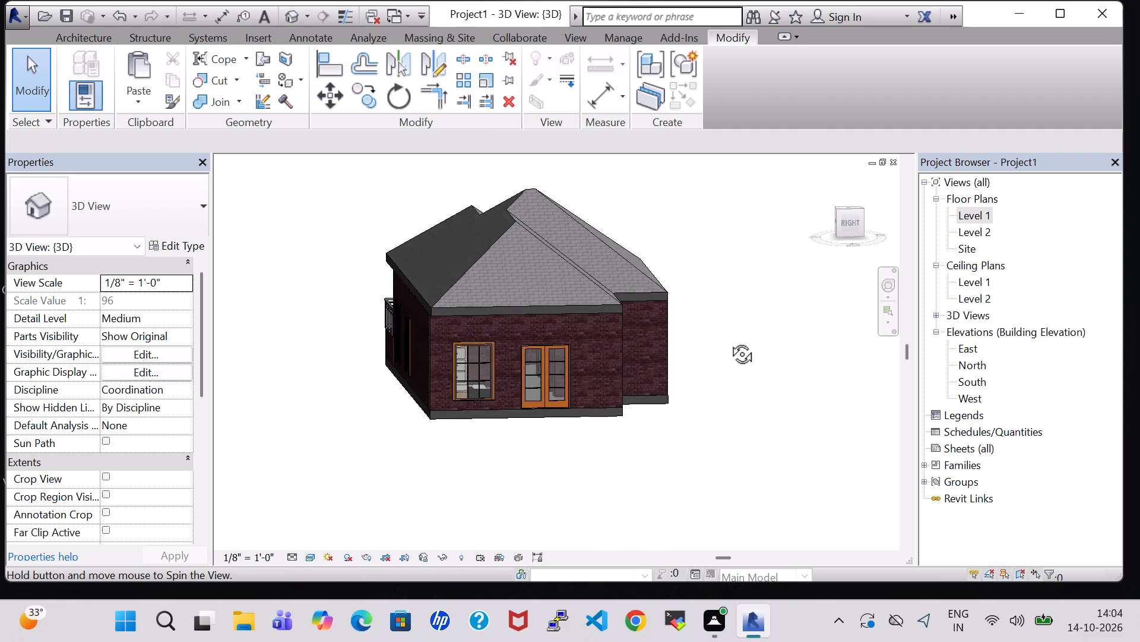
pyautogui.moveTo(729, 341); pyautogui.dragTo(726, 339, button='middle')
pyautogui.moveTo(726, 339); pyautogui.dragTo(786, 395, button='middle')
pyautogui.keyDown('shift'); pyautogui.moveTo(782, 396); pyautogui.dragTo(766, 374, button='middle'); pyautogui.keyUp('shift')
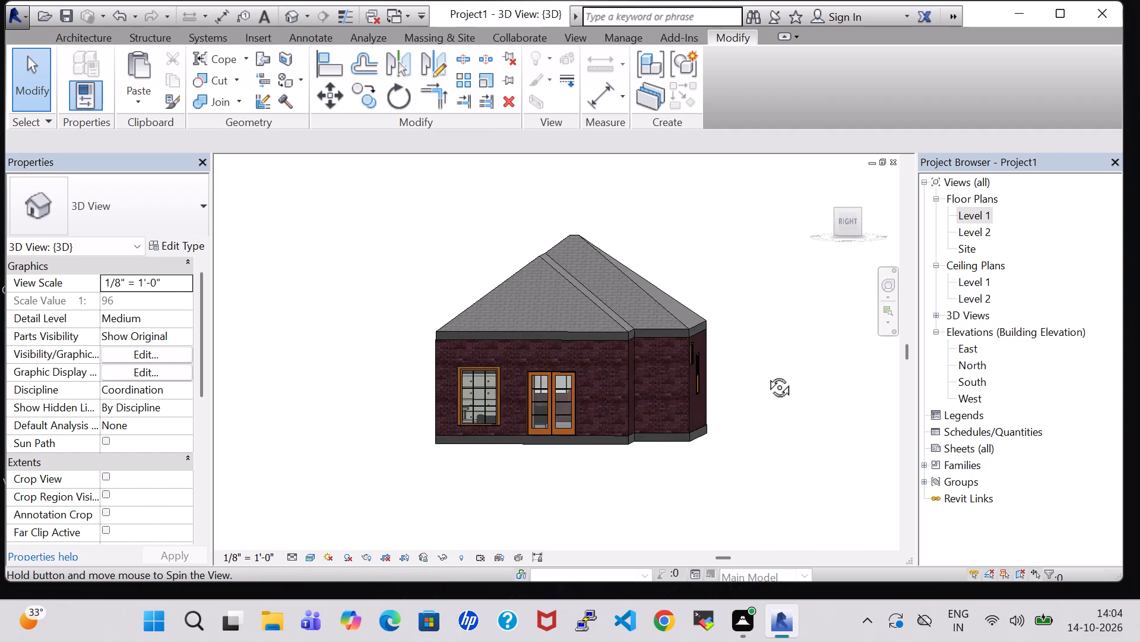
pyautogui.keyDown('shift'); pyautogui.moveTo(766, 374); pyautogui.dragTo(781, 385, button='middle'); pyautogui.keyUp('shift')
pyautogui.scroll(1, 781, 385)
pyautogui.moveTo(781, 385); pyautogui.dragTo(775, 385, button='middle')
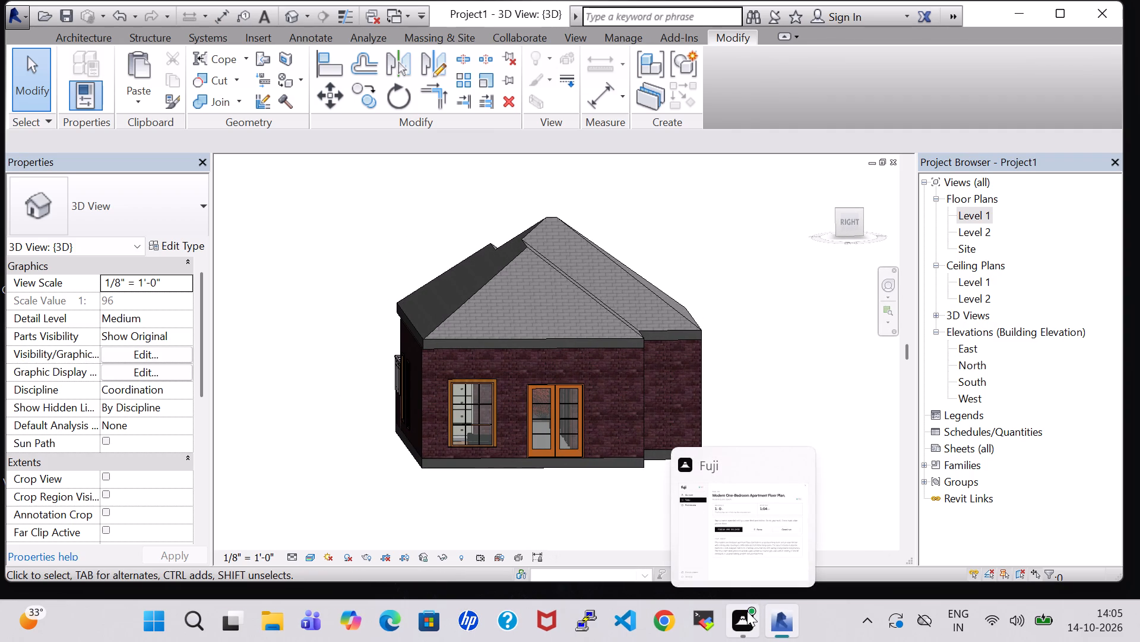
pyautogui.click(734, 338)
pyautogui.keyDown('shift'); pyautogui.middleClick(734, 338); pyautogui.keyUp('shift')
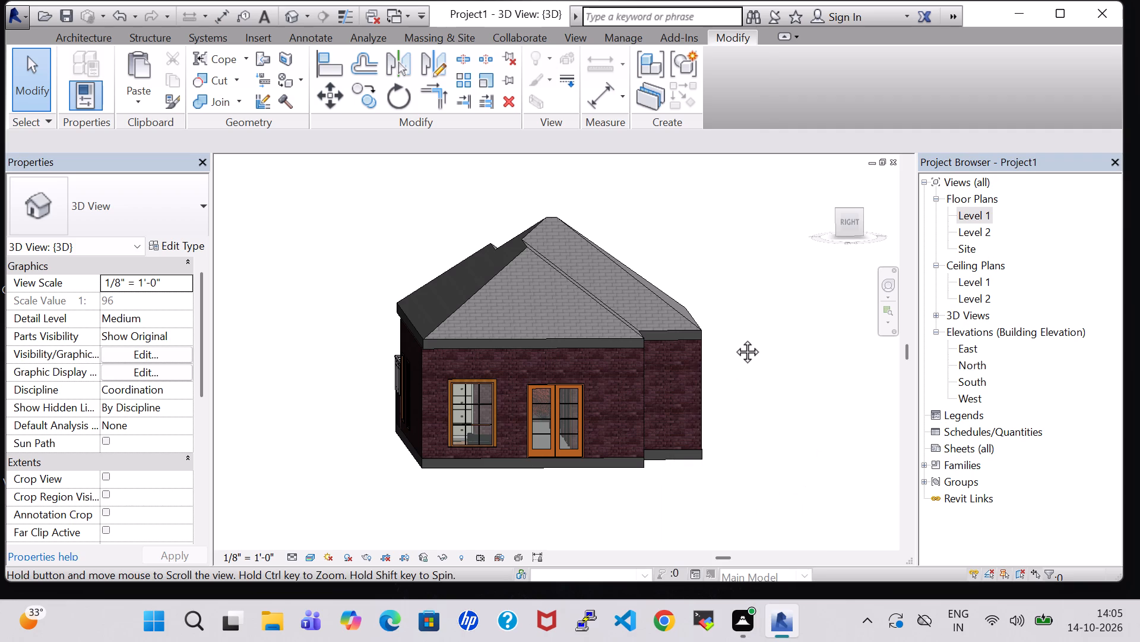
# Save the project as a Revit project file named Project41 in the work folder on the Desktop.
pyautogui.click(24, 13)
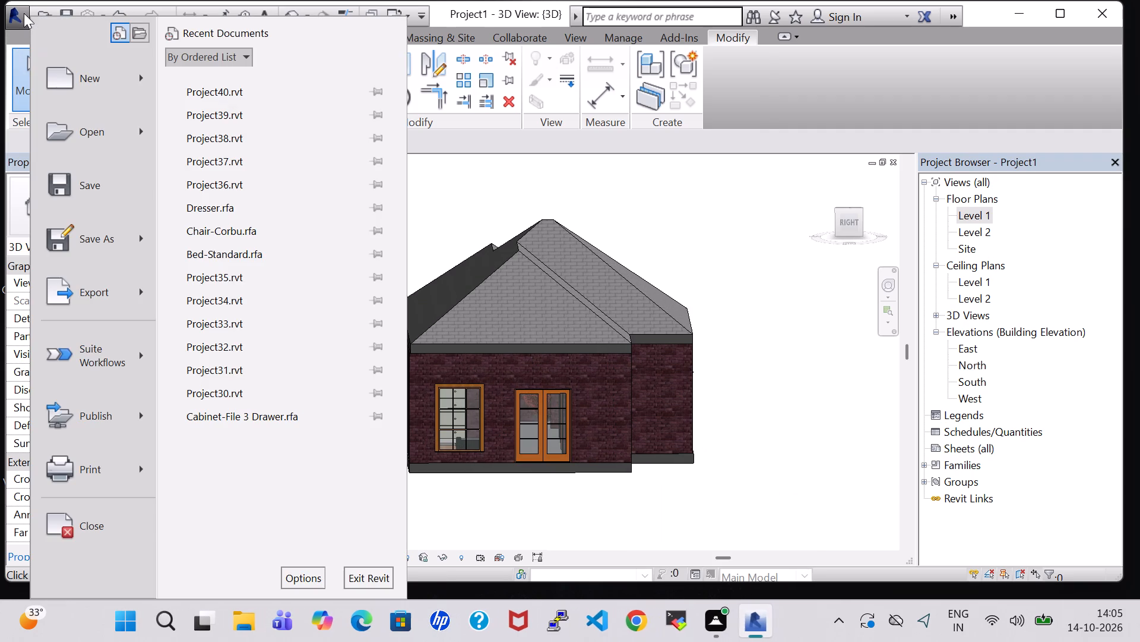
pyautogui.click(103, 220)
pyautogui.click(241, 106)
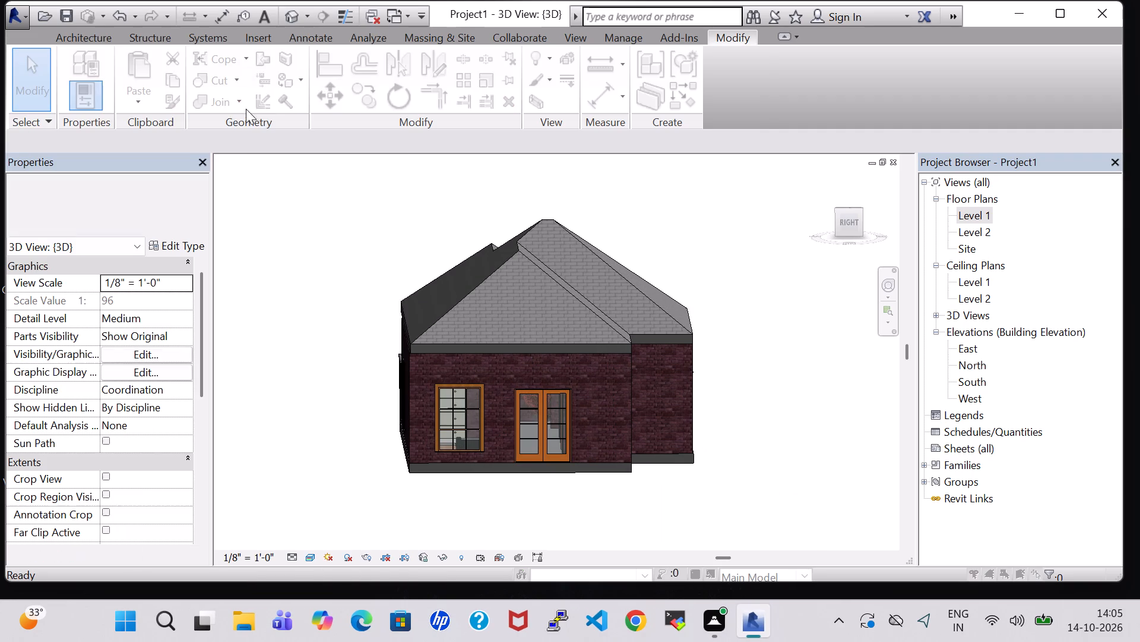
pyautogui.click(464, 439)
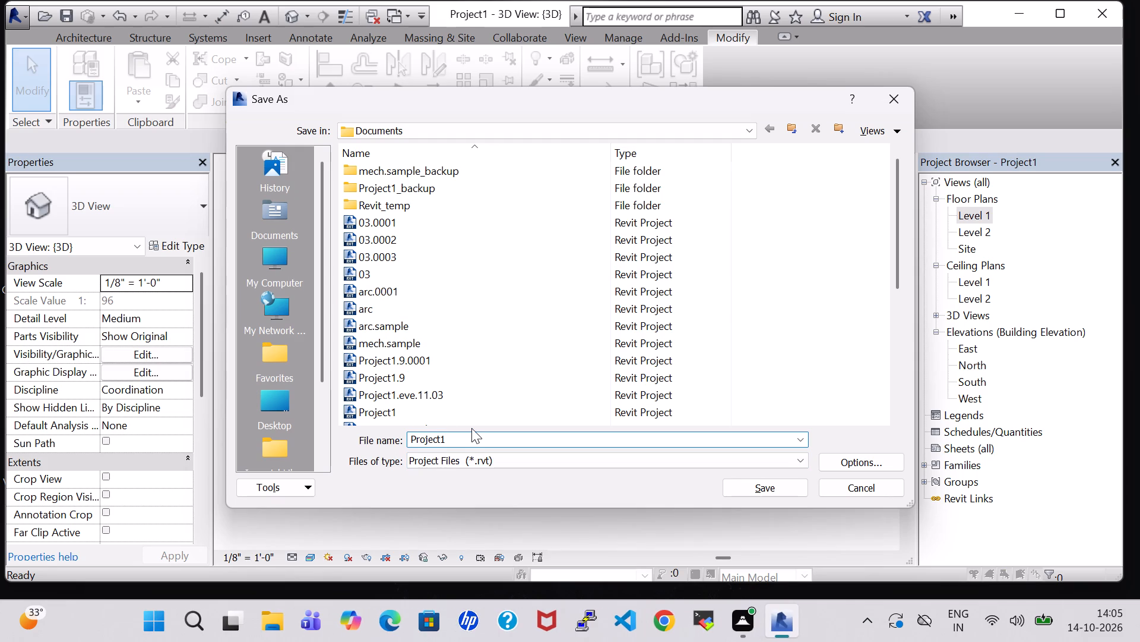
pyautogui.doubleClick(274, 413)
pyautogui.scroll(-3, 275, 410)
pyautogui.scroll(-3, 517, 322)
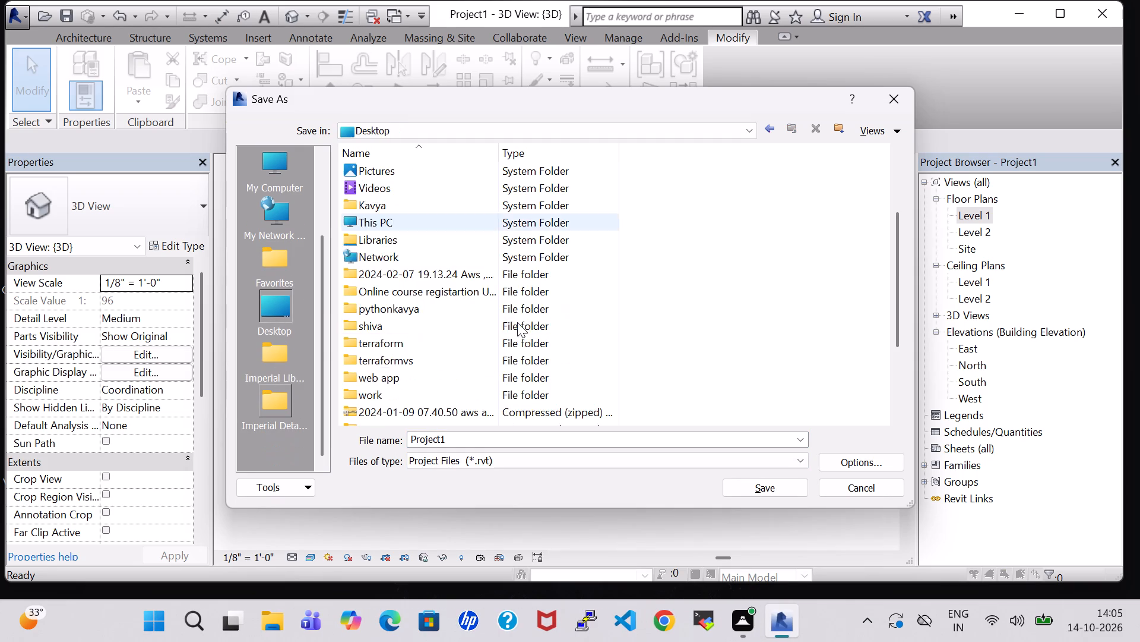
pyautogui.scroll(-4, 517, 322)
pyautogui.doubleClick(370, 270)
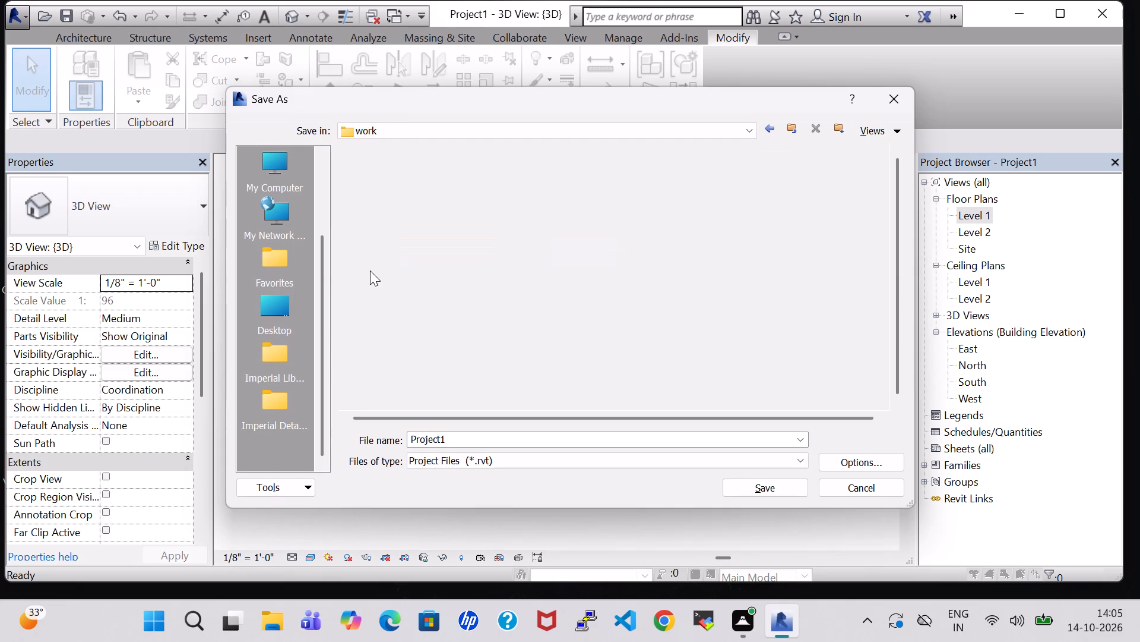
pyautogui.scroll(-20, 372, 270)
pyautogui.scroll(-16, 372, 270)
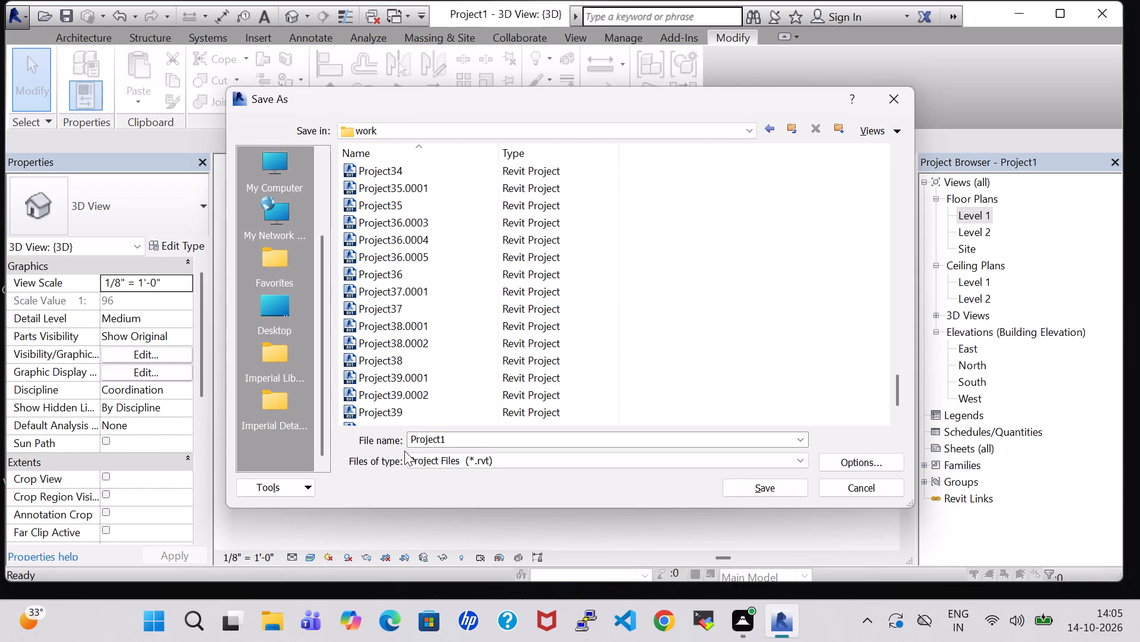
pyautogui.scroll(-9, 404, 451)
pyautogui.click(455, 436)
pyautogui.click(455, 440)
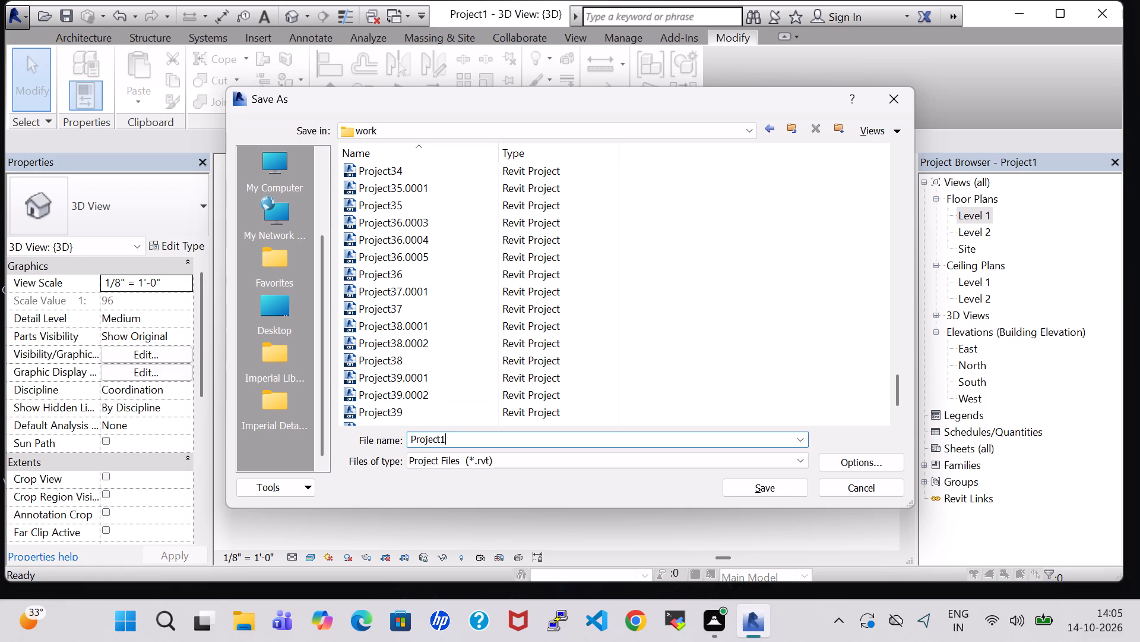
pyautogui.scroll(-3, 419, 332)
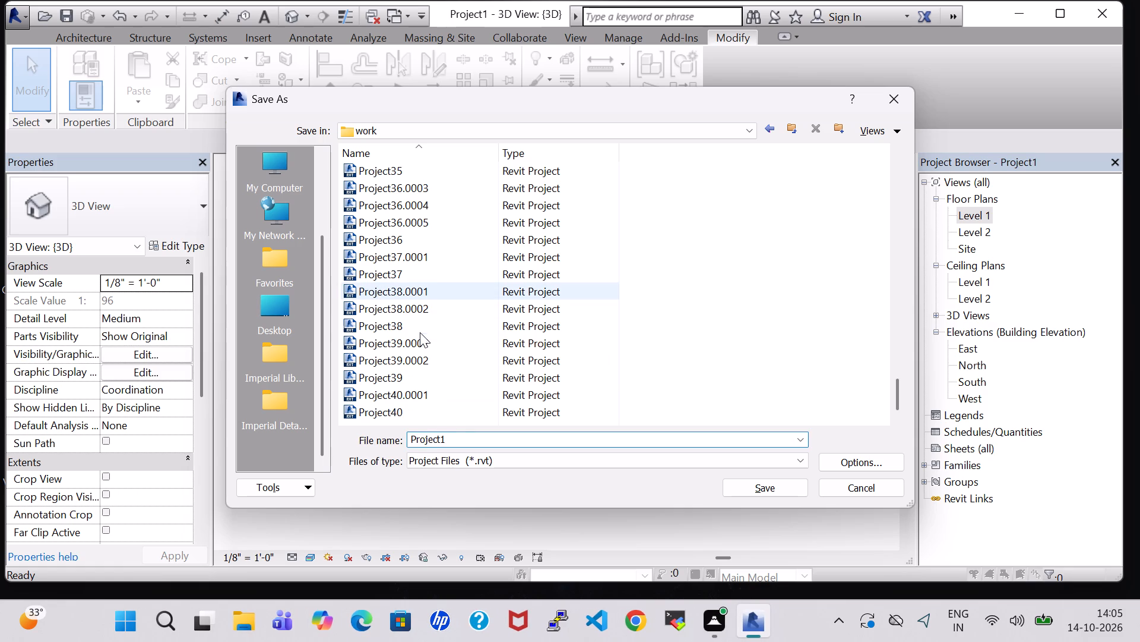
pyautogui.scroll(-4, 420, 332)
pyautogui.press('BackSpace')
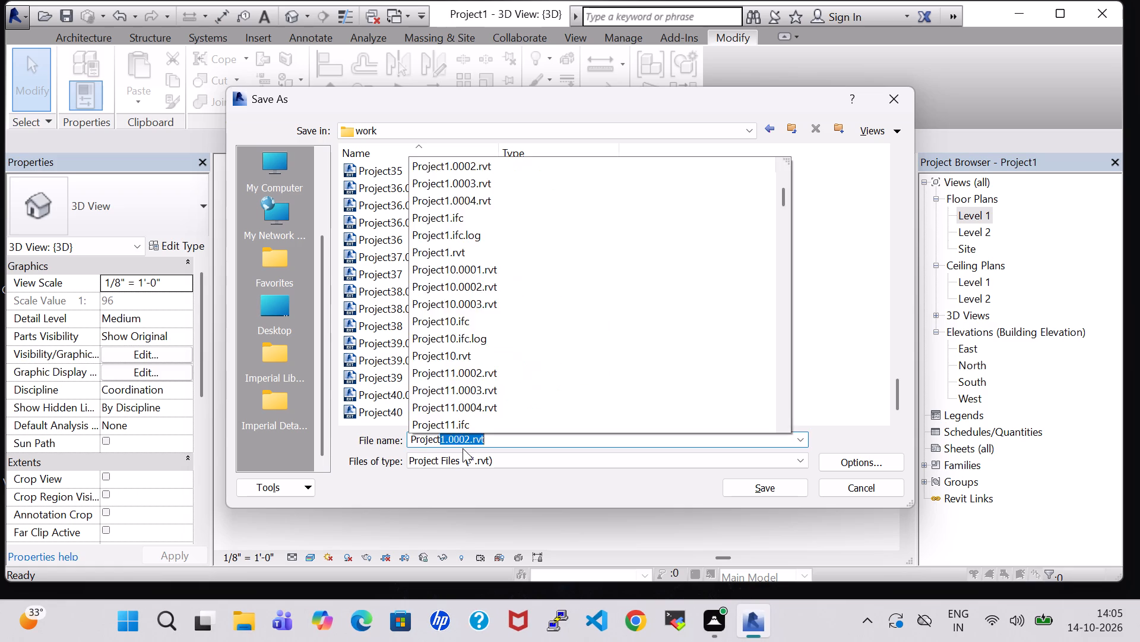
pyautogui.write('41')
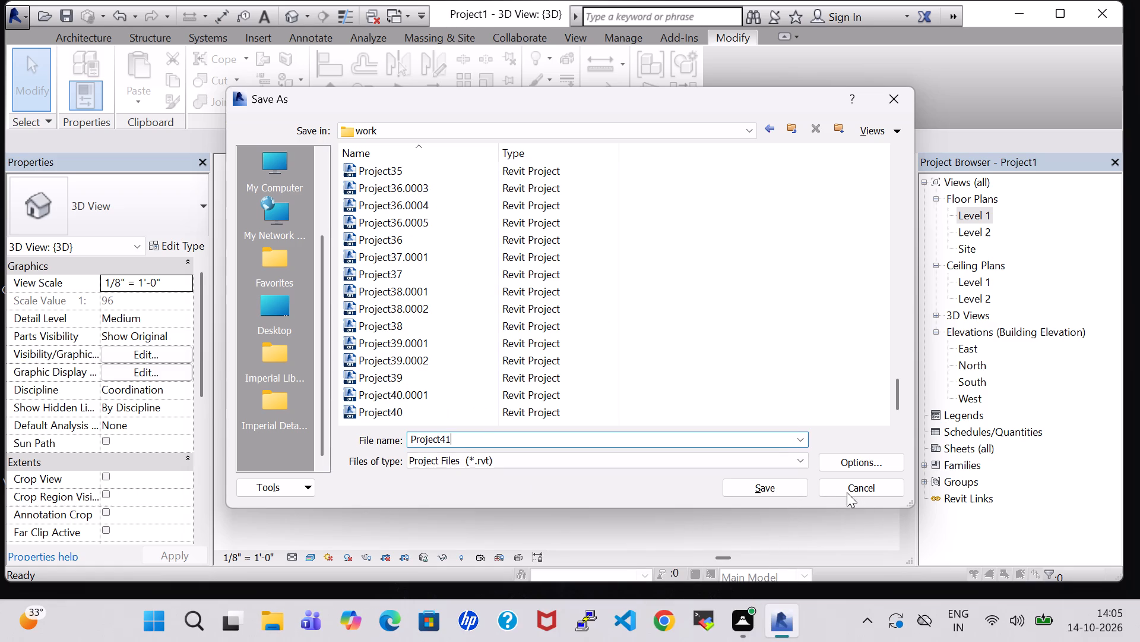
pyautogui.click(797, 481)
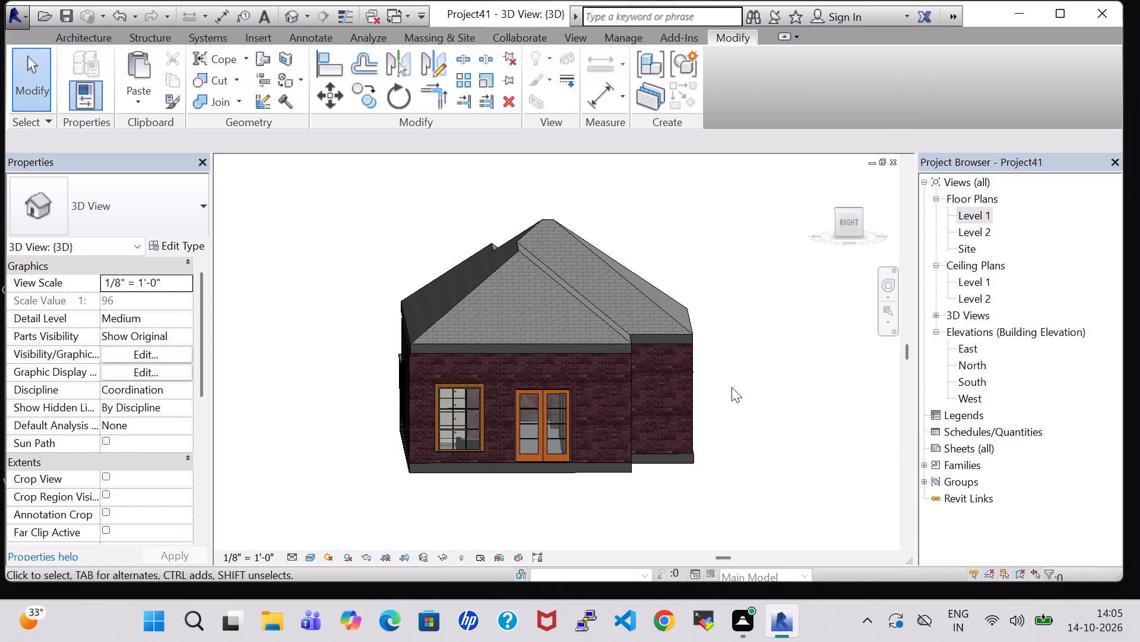
# Turn the 3D model slightly to show its side wall and save Project41 again.
pyautogui.keyDown('shift'); pyautogui.moveTo(731, 387); pyautogui.dragTo(722, 394, button='middle'); pyautogui.keyUp('shift')
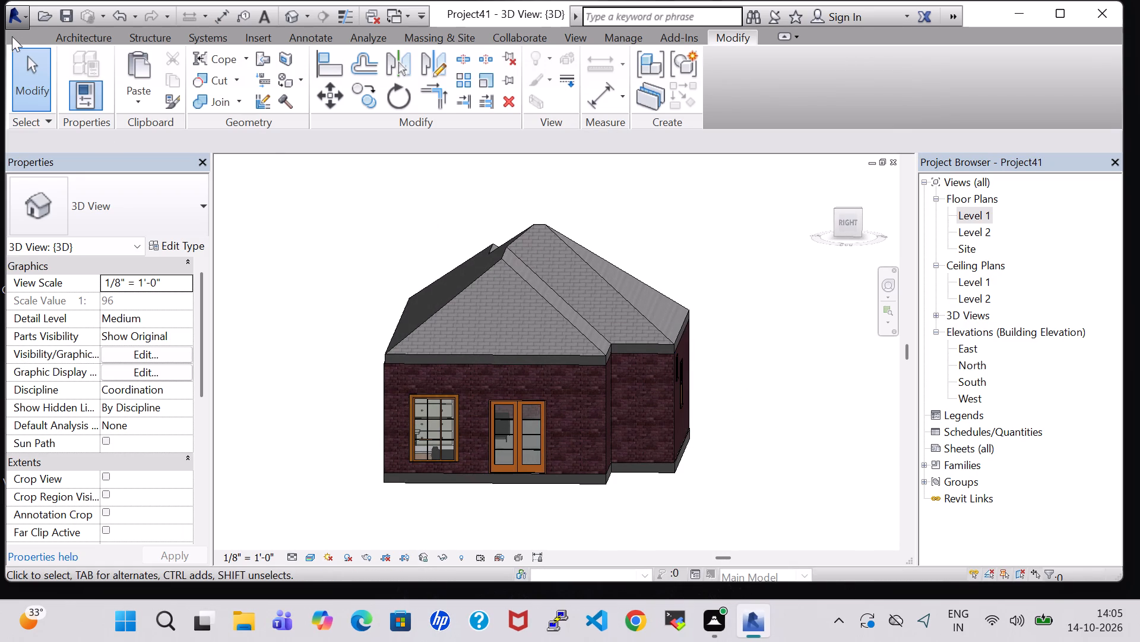
pyautogui.click(12, 26)
pyautogui.click(95, 187)
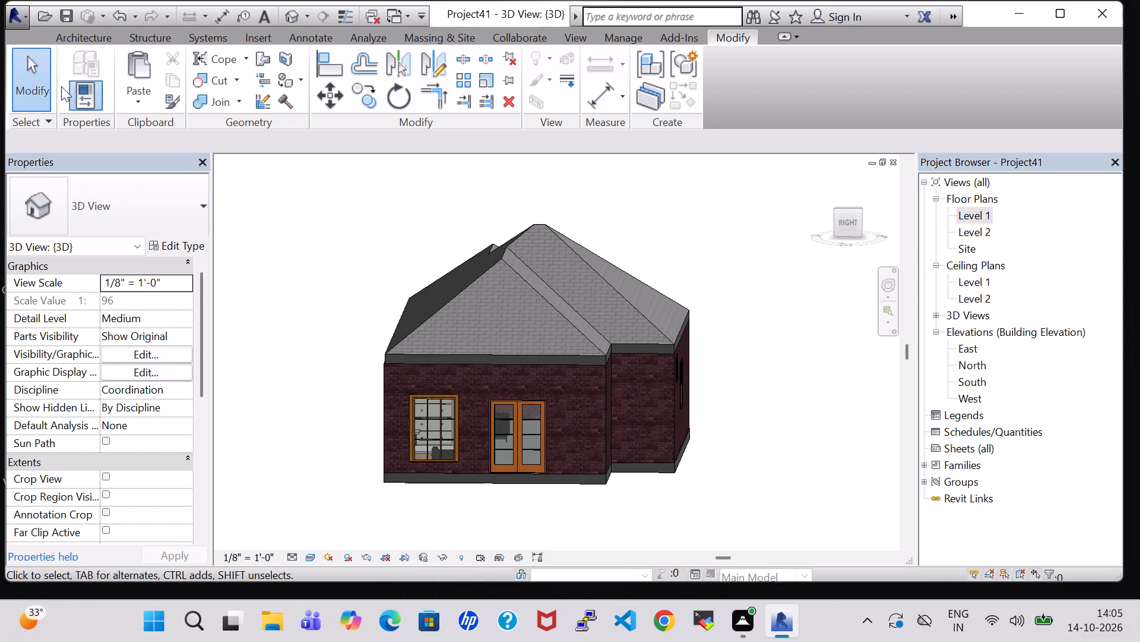
# Export the model as an IFC 2x3 file named Project41 in the work folder.
pyautogui.click(20, 16)
pyautogui.click(94, 305)
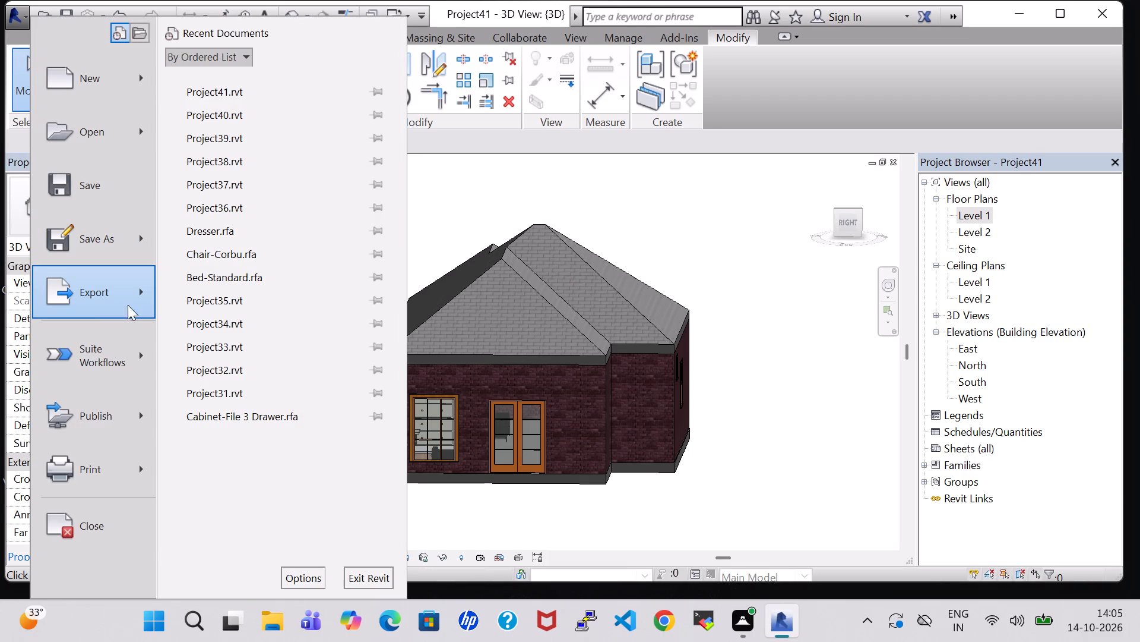
pyautogui.click(275, 438)
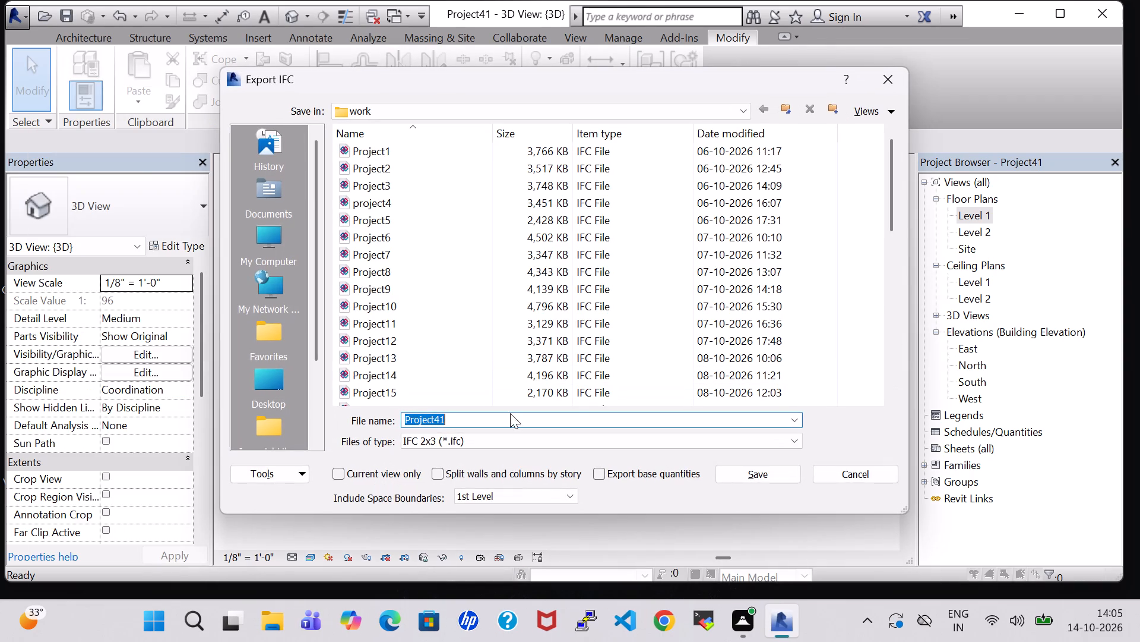
pyautogui.scroll(-16, 572, 331)
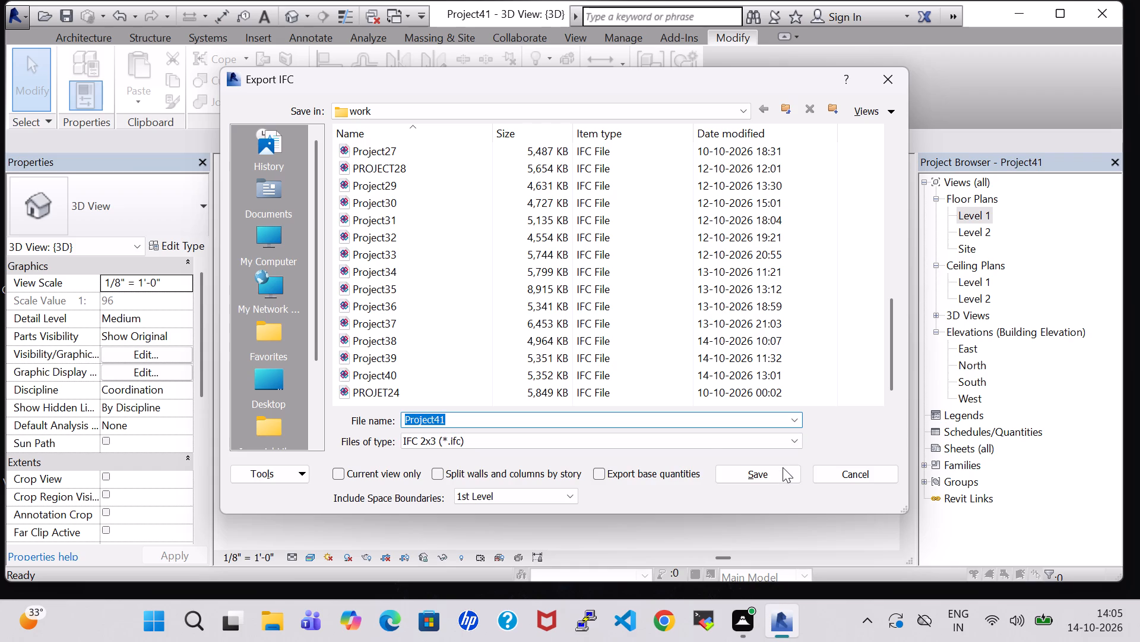
pyautogui.click(783, 467)
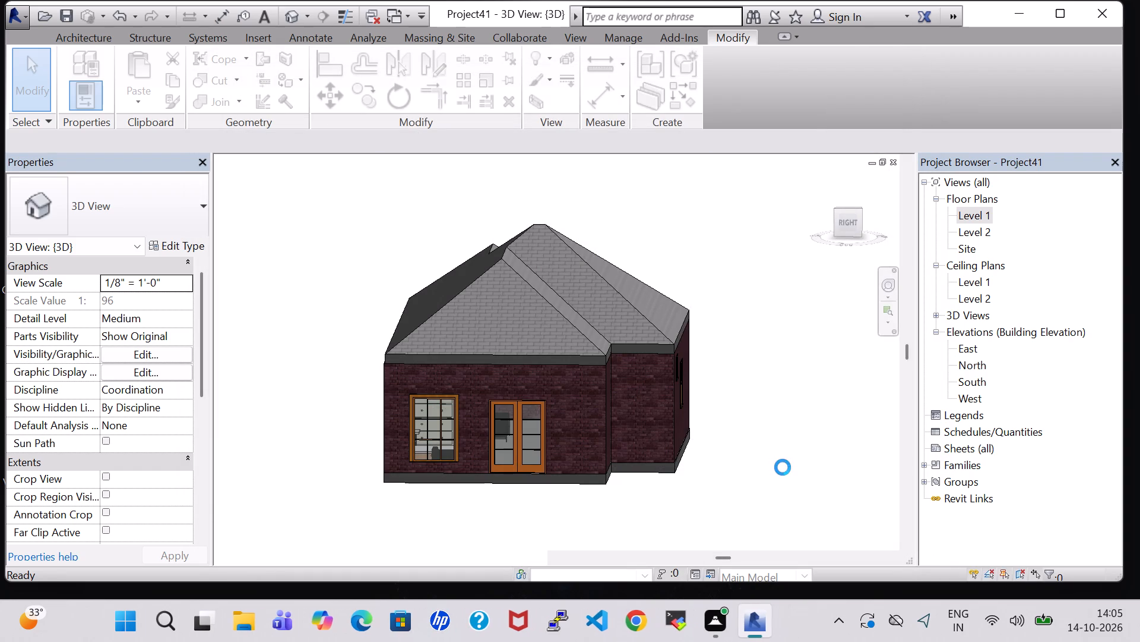